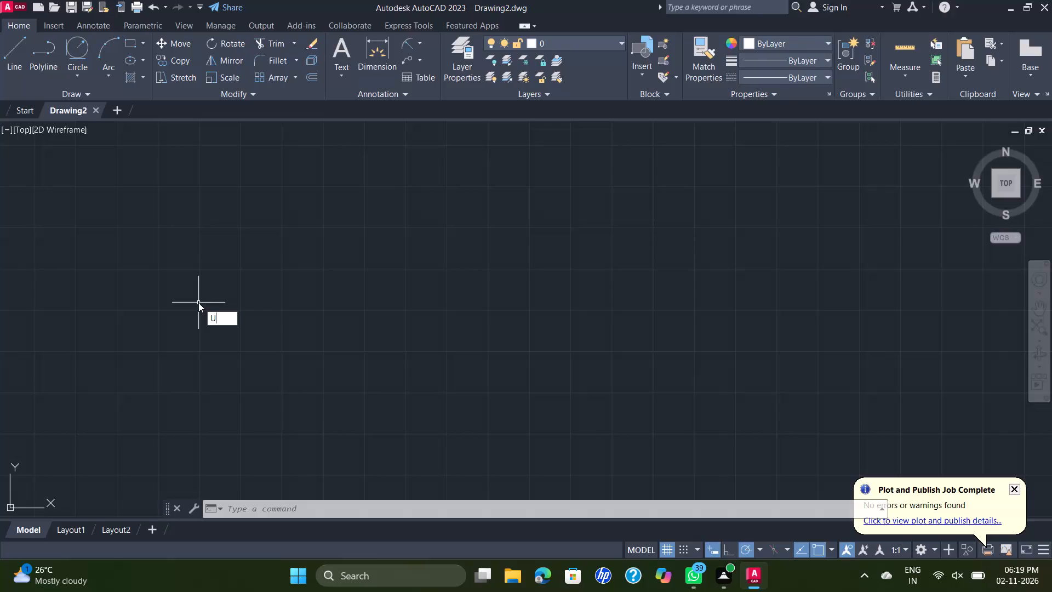
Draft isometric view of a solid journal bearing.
Set the drawing units' length precision to two decimal places (0.00).
key("n")
key("Return")
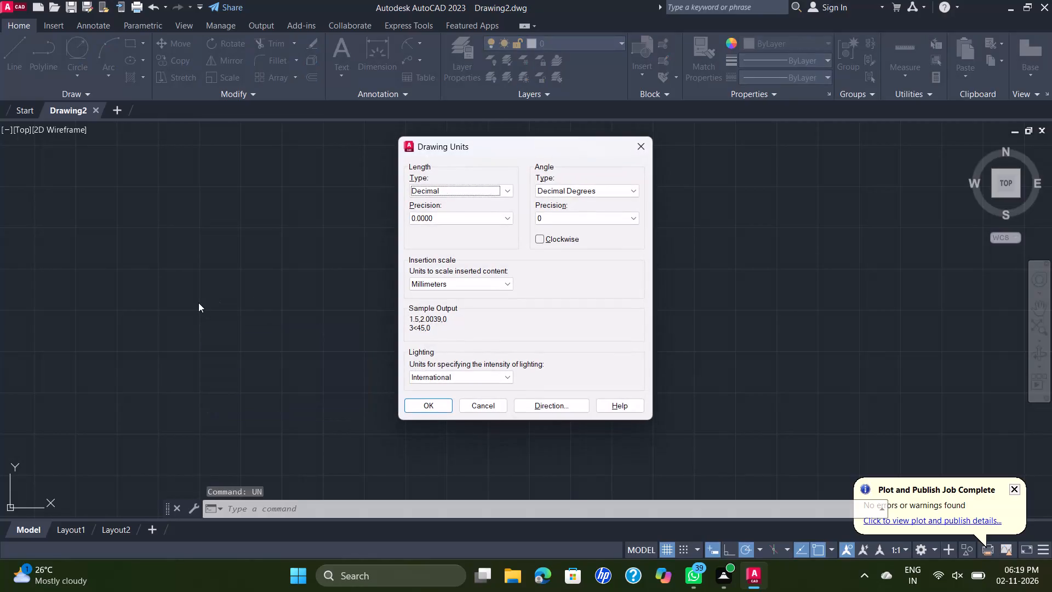
left_click(505, 220)
left_click(496, 249)
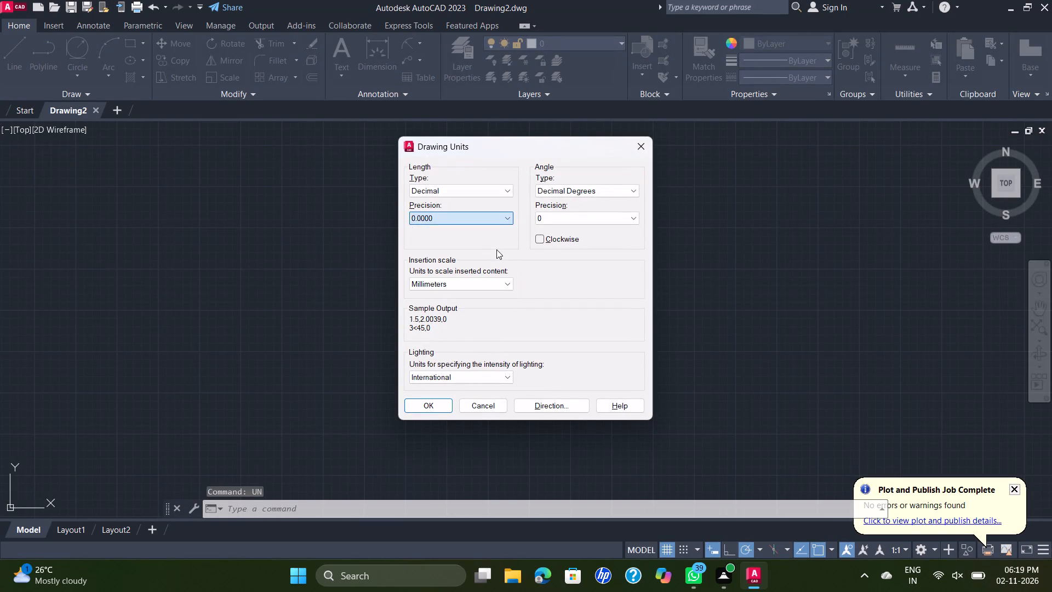
left_click(432, 414)
left_click(432, 407)
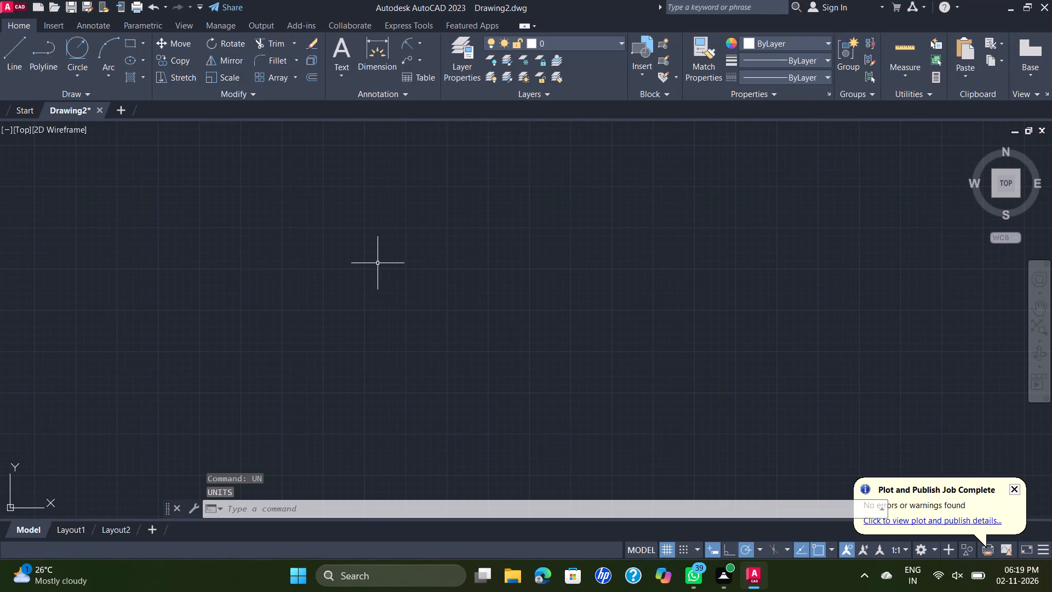
Run the LOGFILEON command.
type("LO")
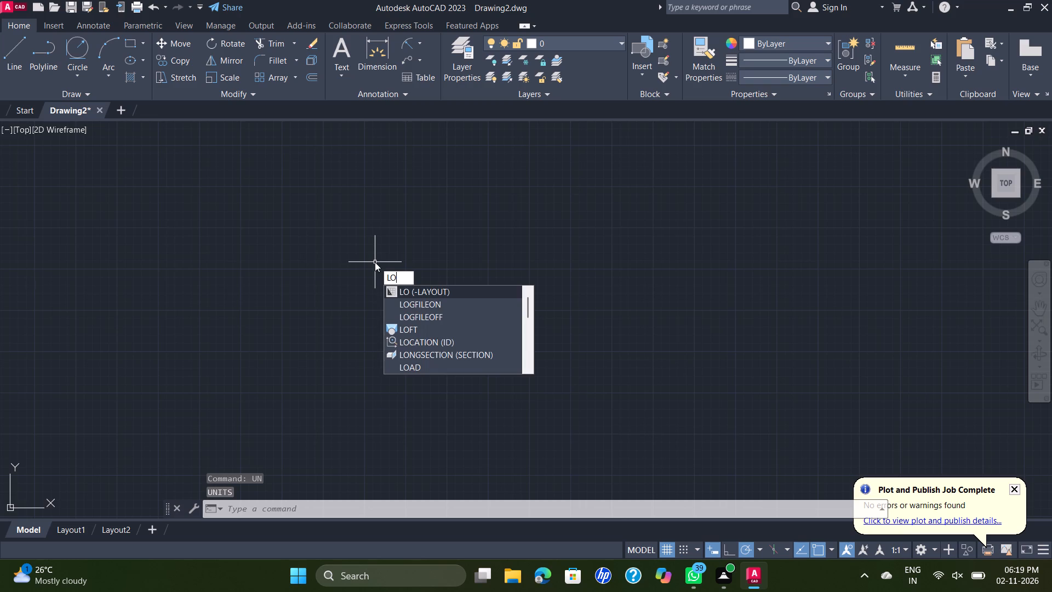
left_click(445, 305)
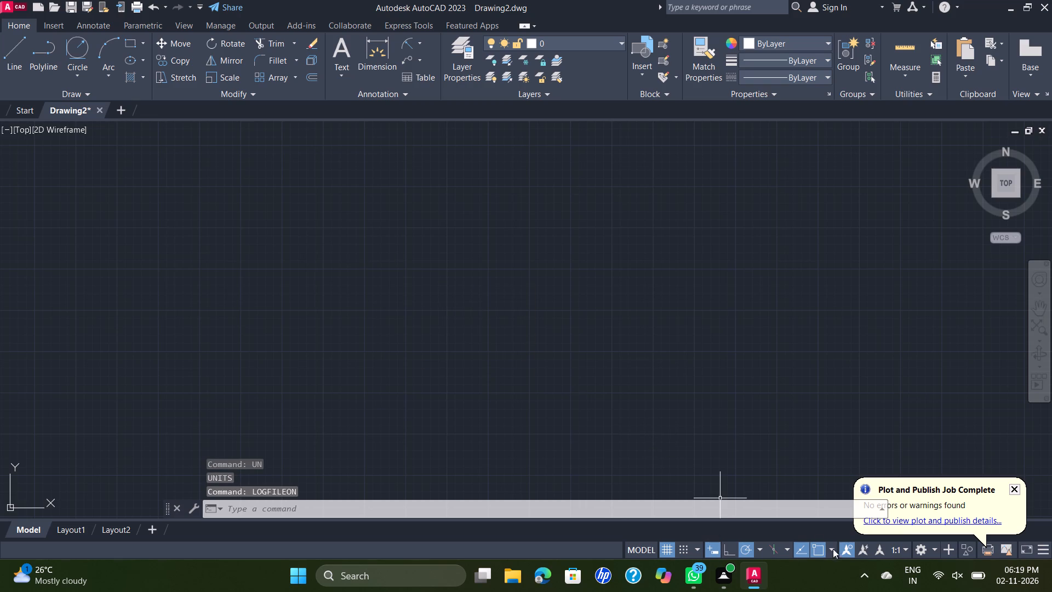
Turn on isometric drafting with the left isoplane.
left_click(781, 550)
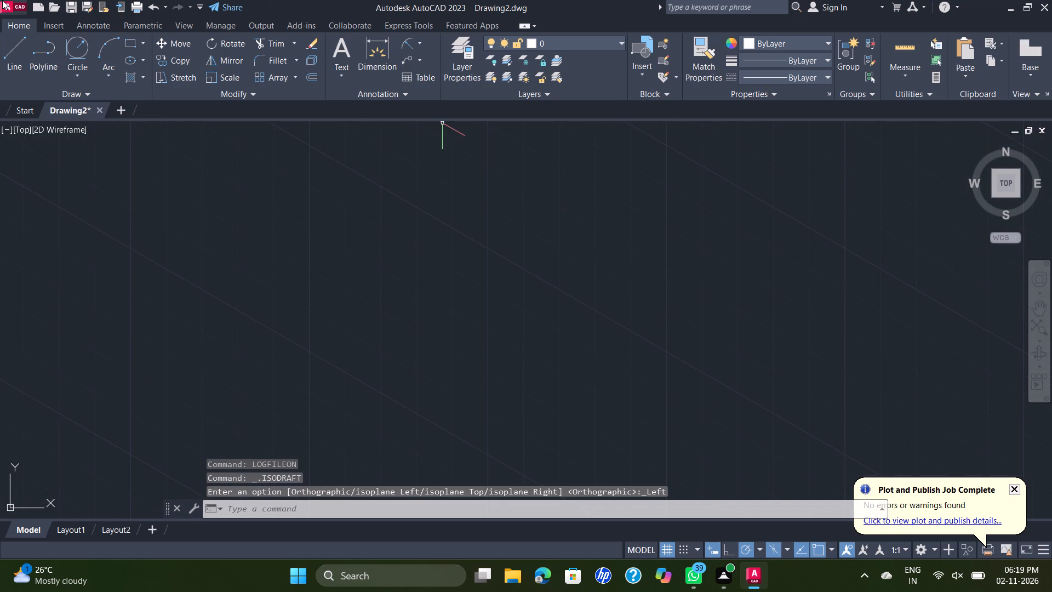
Draw a 125 mm line running down along the 330° isometric direction as the base's lower long edge.
left_click(7, 47)
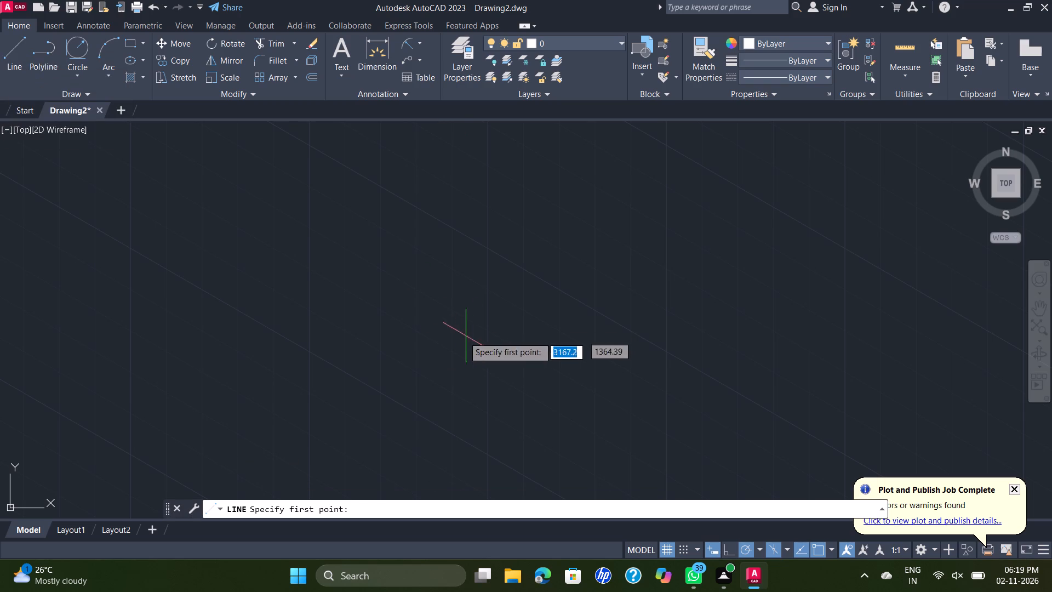
left_click(309, 353)
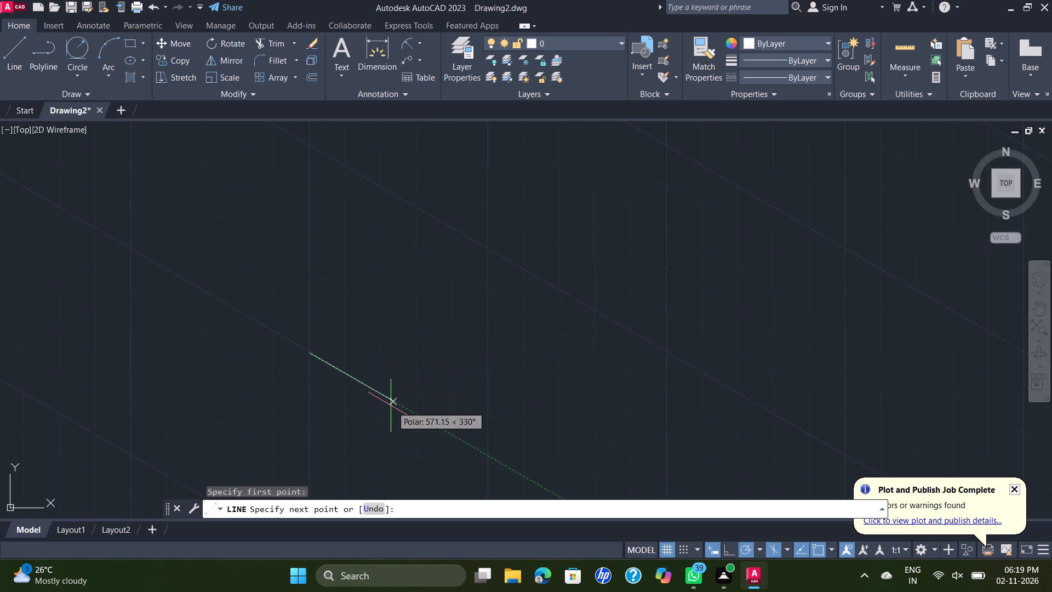
middle_click_drag(425, 424, 460, 326)
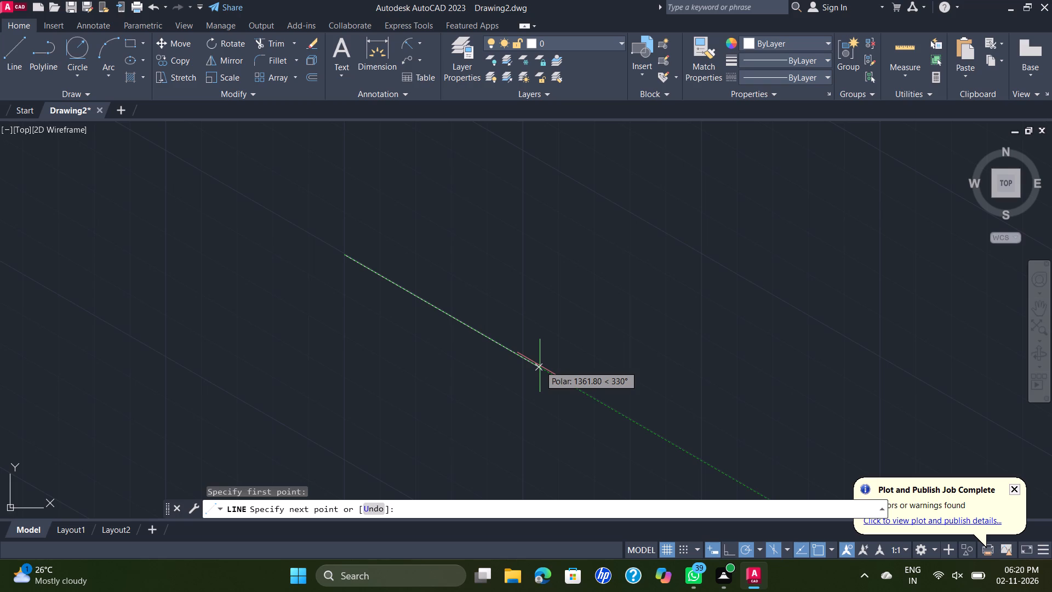
type("12")
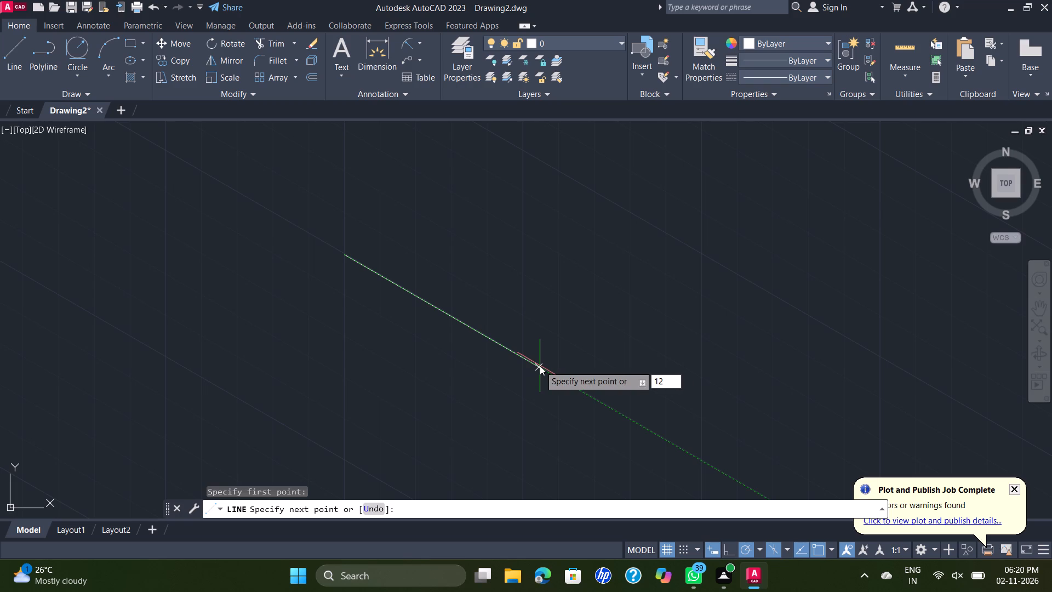
key("5")
key("Return")
Continue the line into a closed end face at the lower corner, 35 mm long along the 30° direction and 15 mm high.
scroll(348, 266, "up", 1)
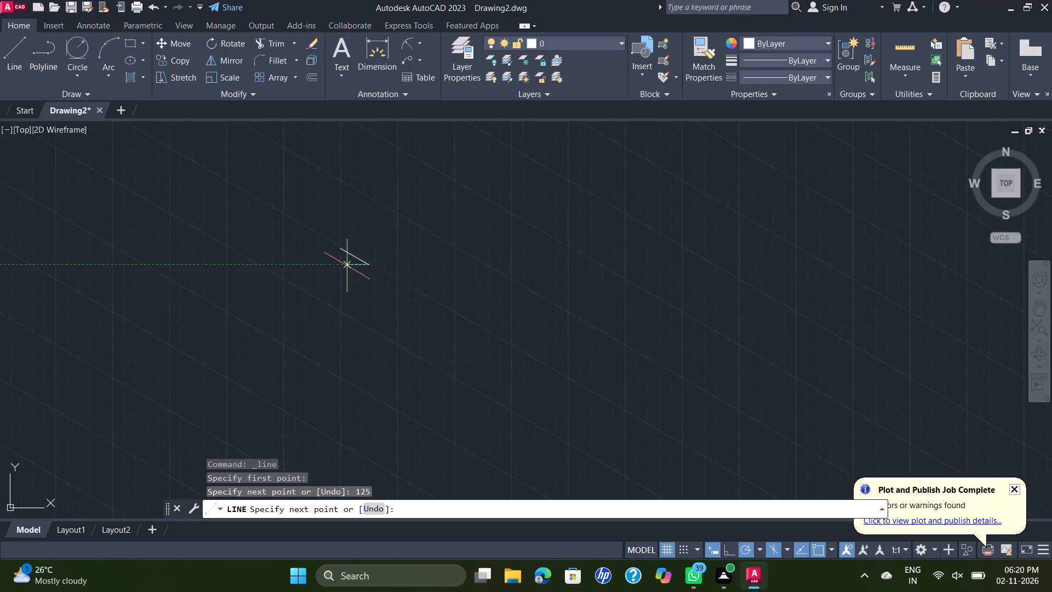
scroll(345, 265, "up", 3)
middle_click_drag(394, 229, 452, 319)
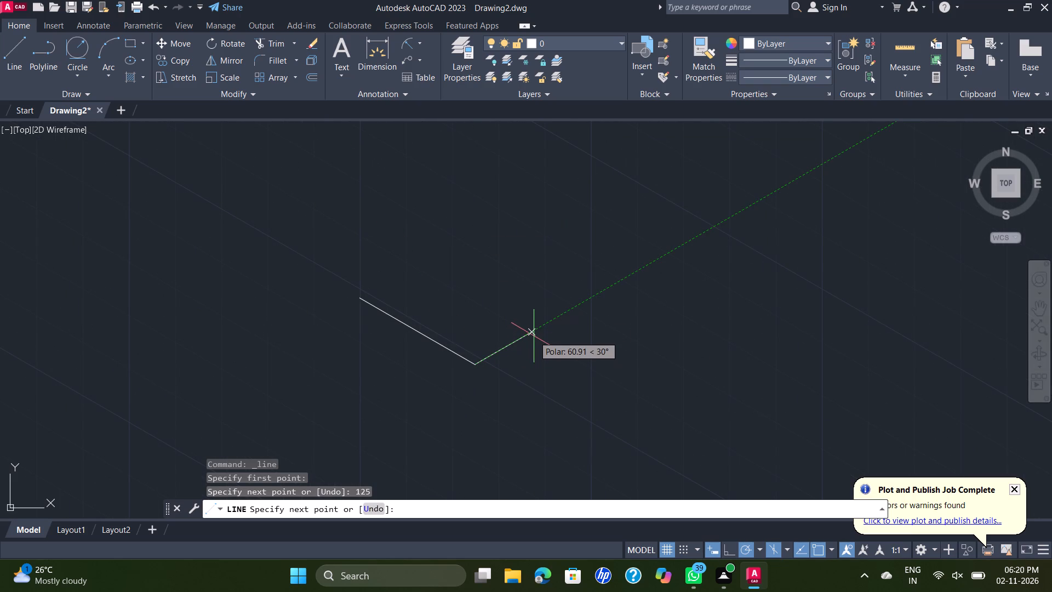
type("35")
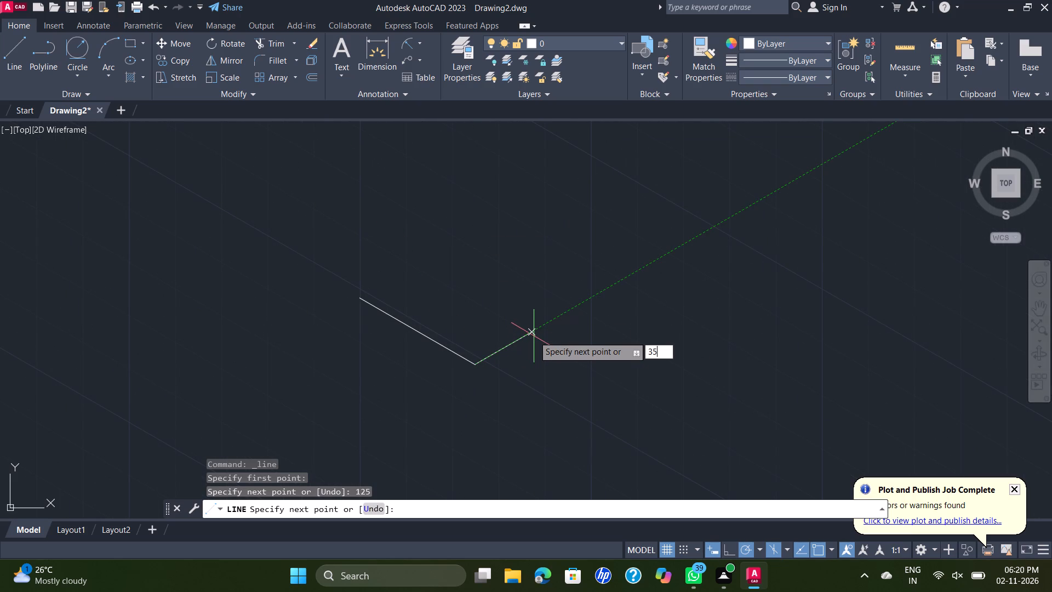
key("Return")
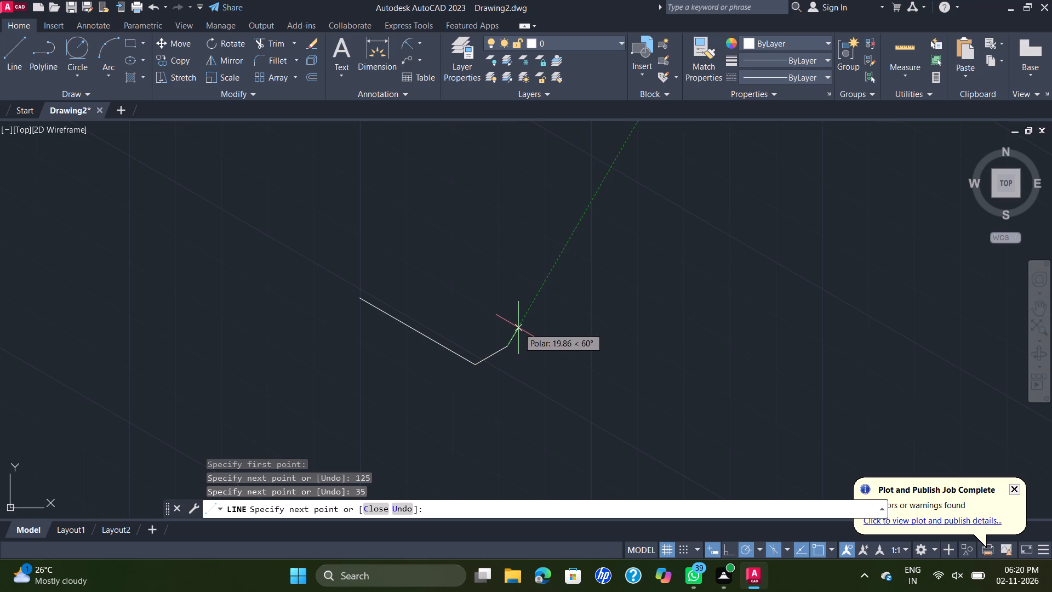
scroll(518, 328, "up", 2)
scroll(488, 331, "down", 1)
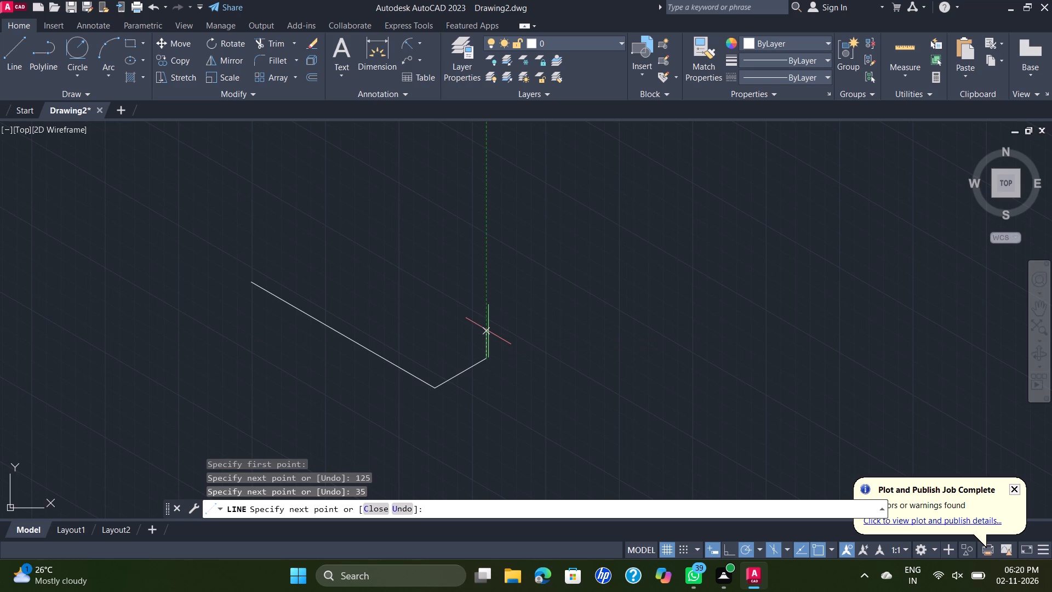
type("15")
key("Return")
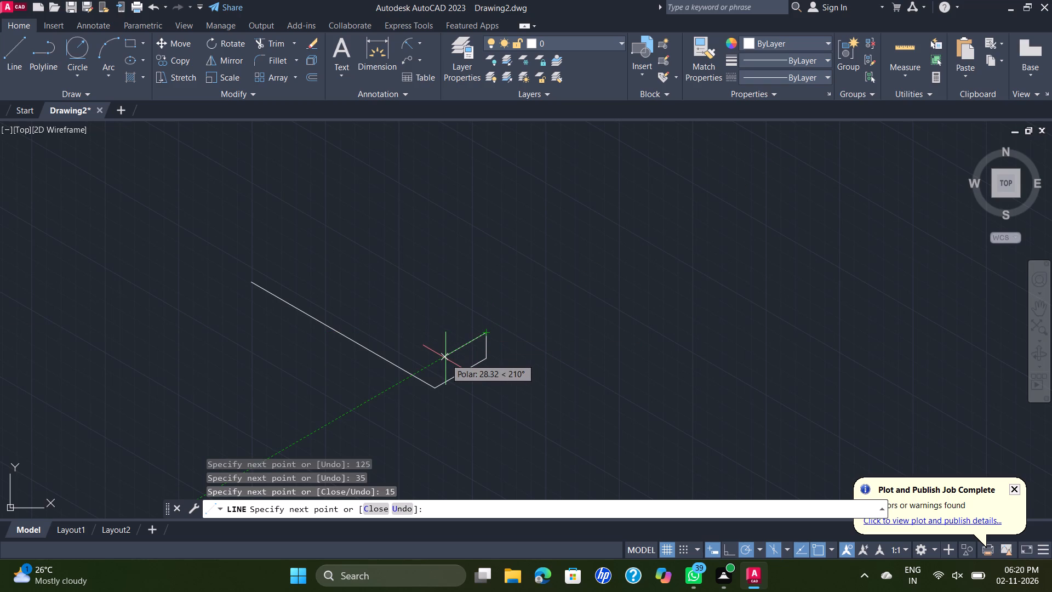
type("35")
key("Return")
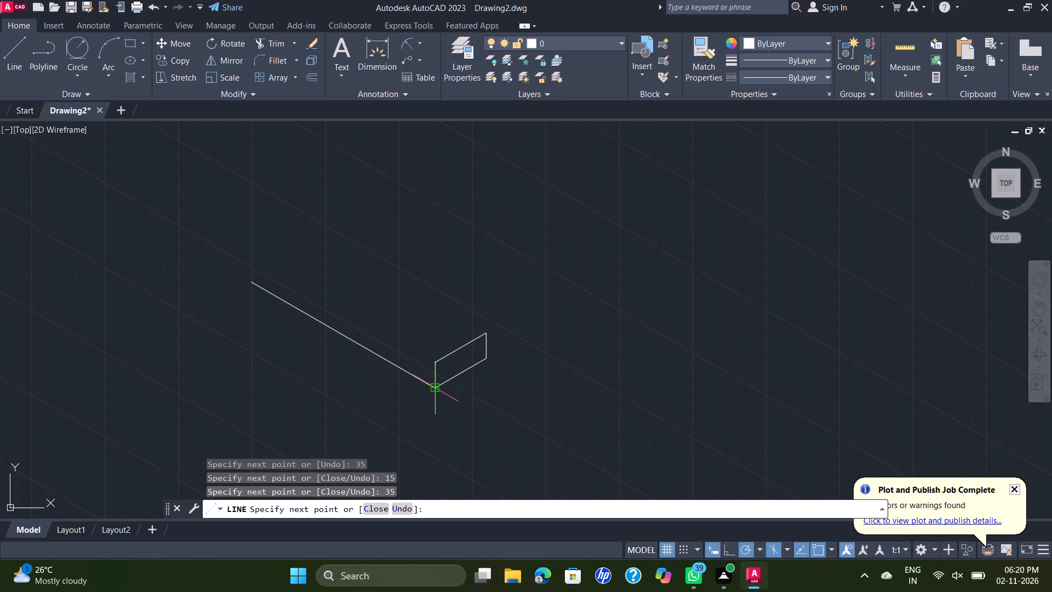
left_click(436, 389)
key("Escape")
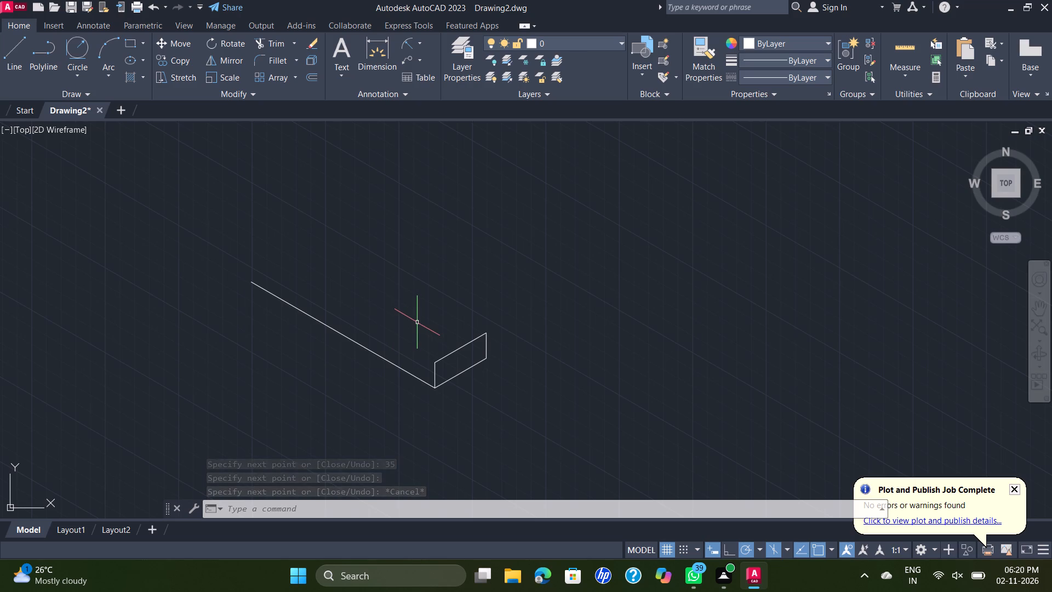
Draw the front face's 125 mm upper edge from the end face's top corner along 150° and close it down to the lower edge's endpoint.
key("l")
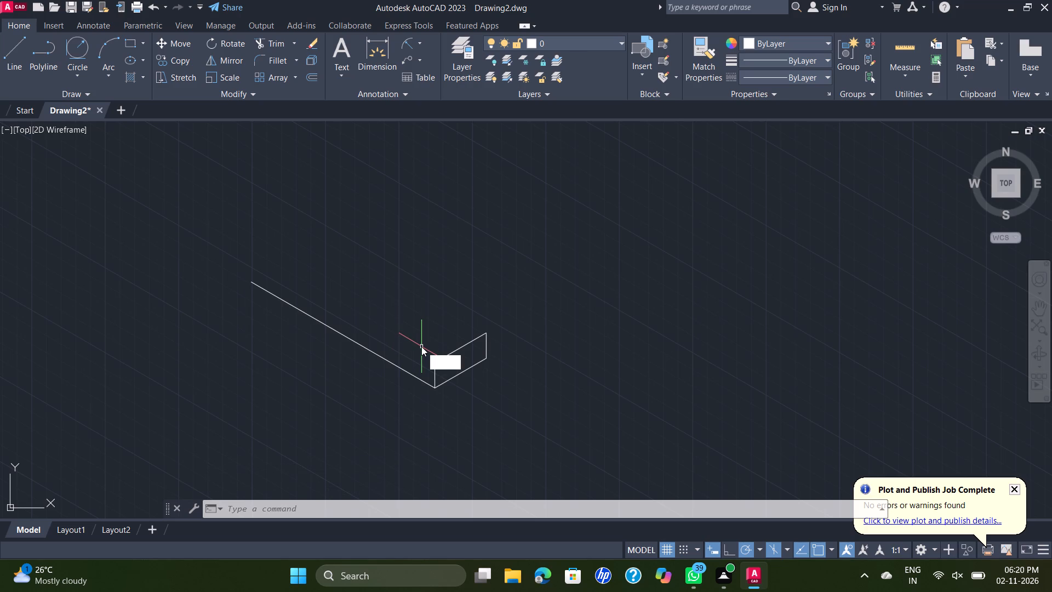
key("Return")
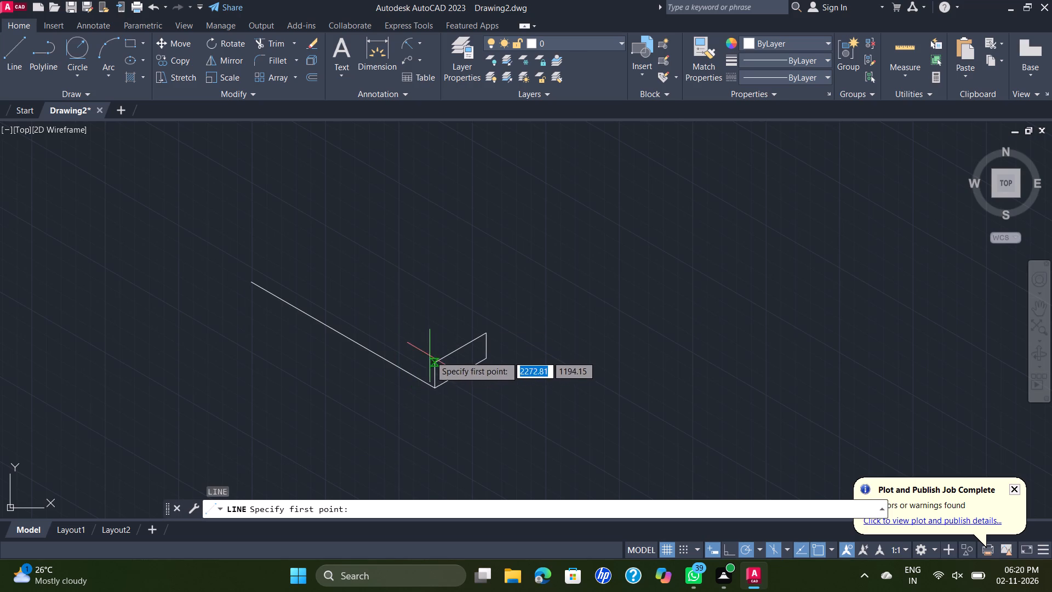
left_click(435, 362)
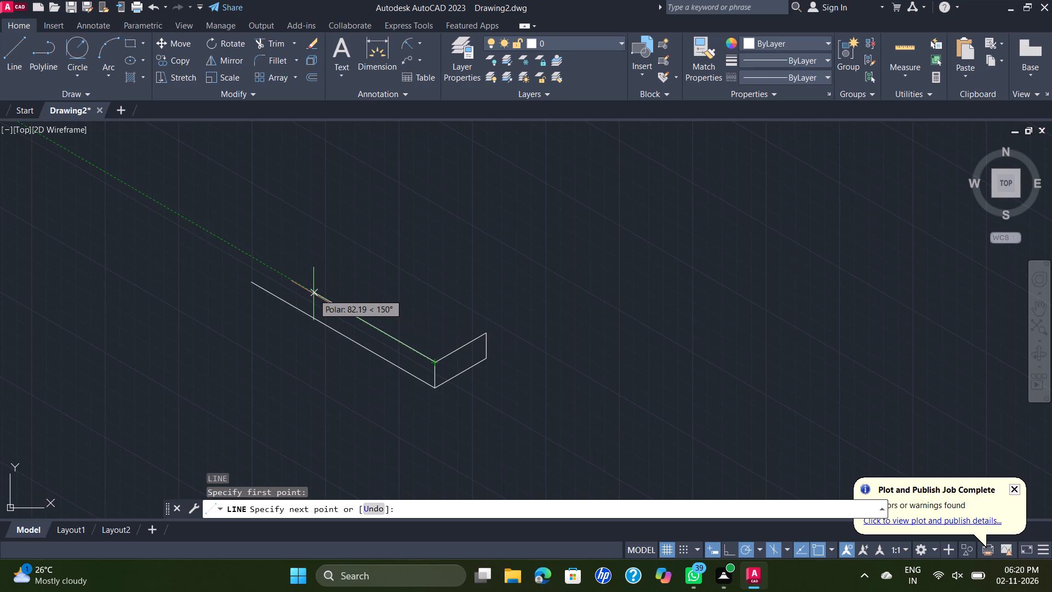
type("125")
key("Return")
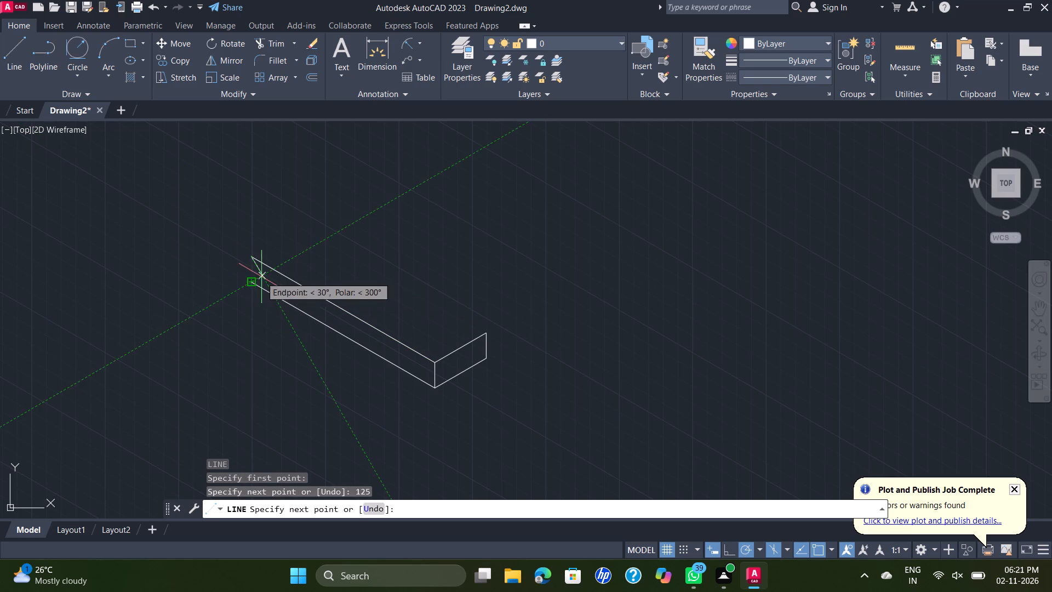
scroll(254, 280, "up", 1)
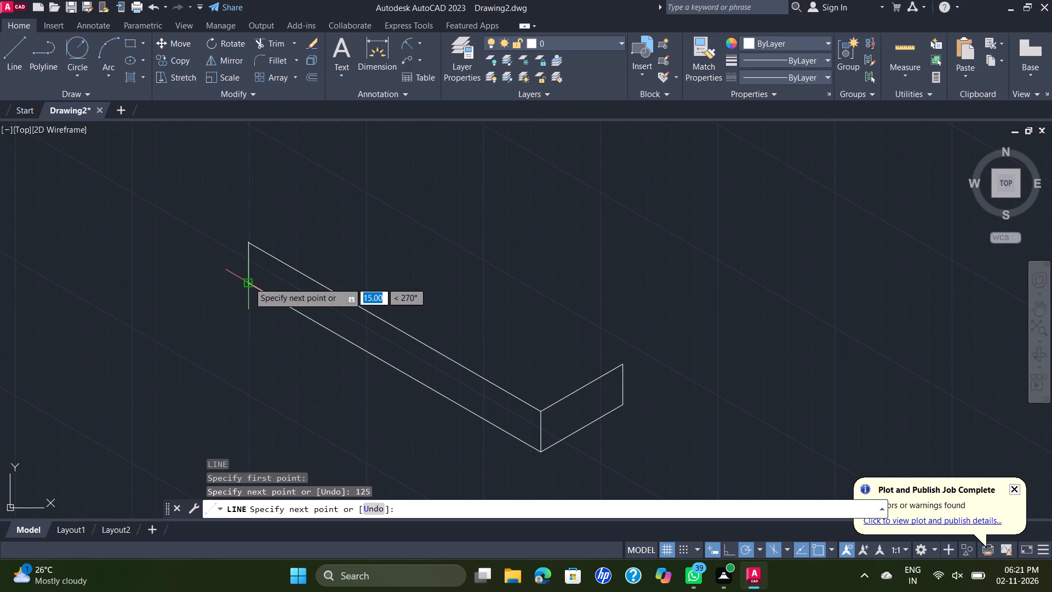
left_click(247, 285)
key("Escape")
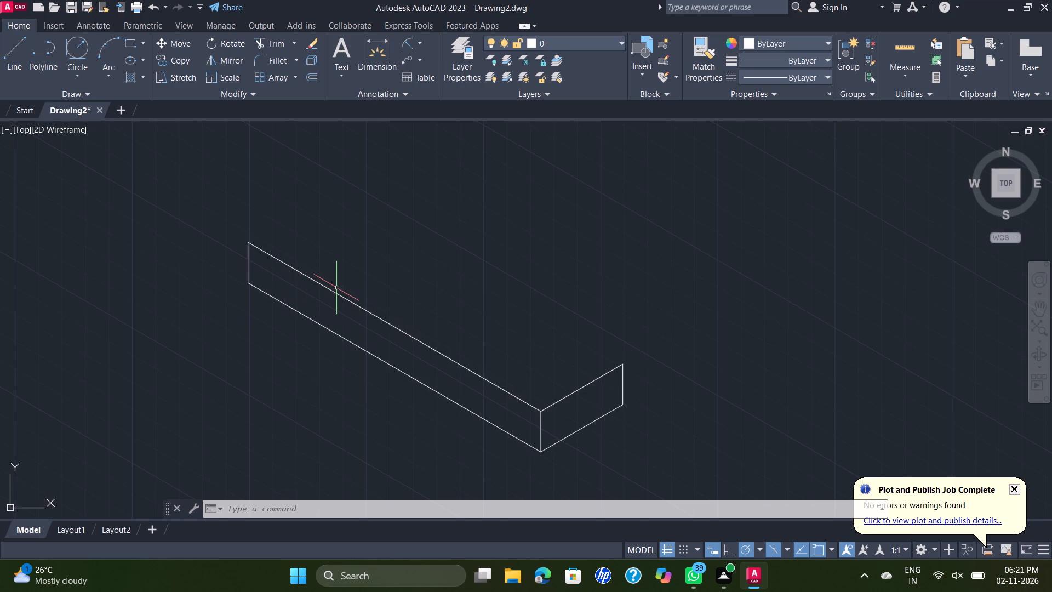
Draw a 30 mm vertical line upward from the midpoint of the front face's lower long edge.
key("l")
key("Return")
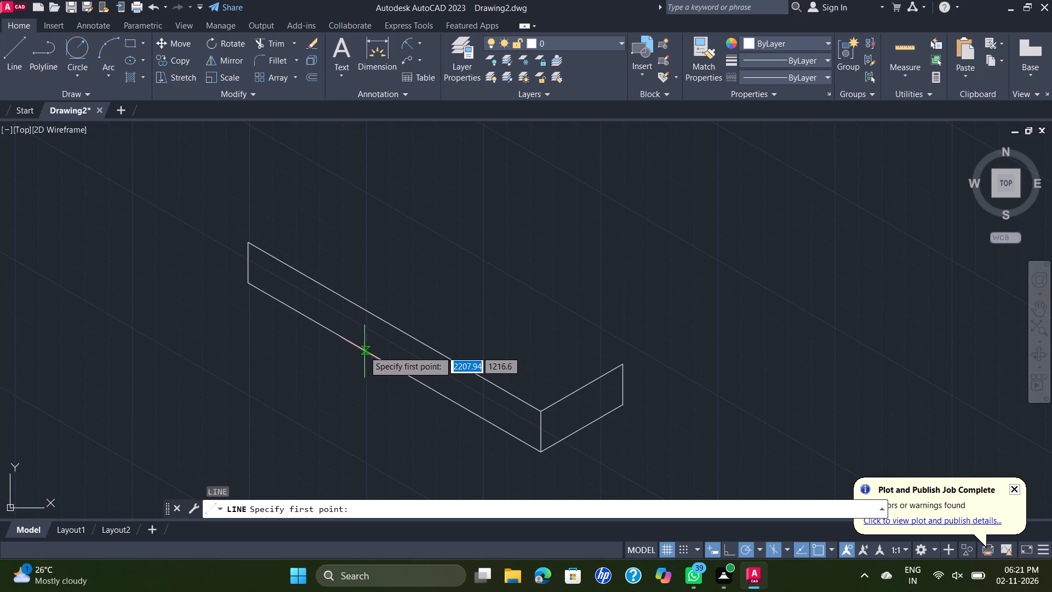
left_click(394, 371)
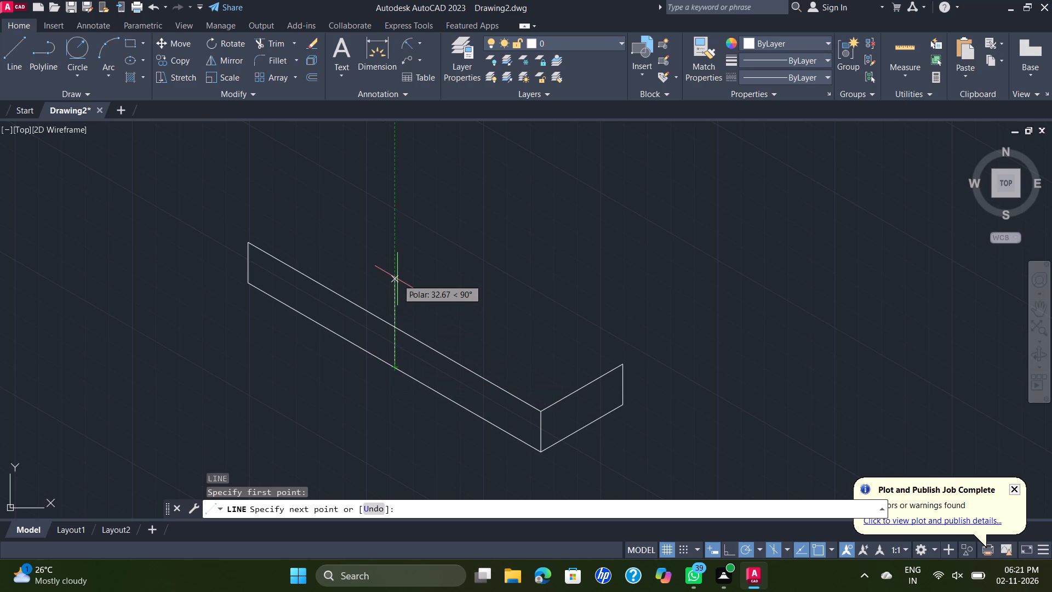
type("30")
key("Return")
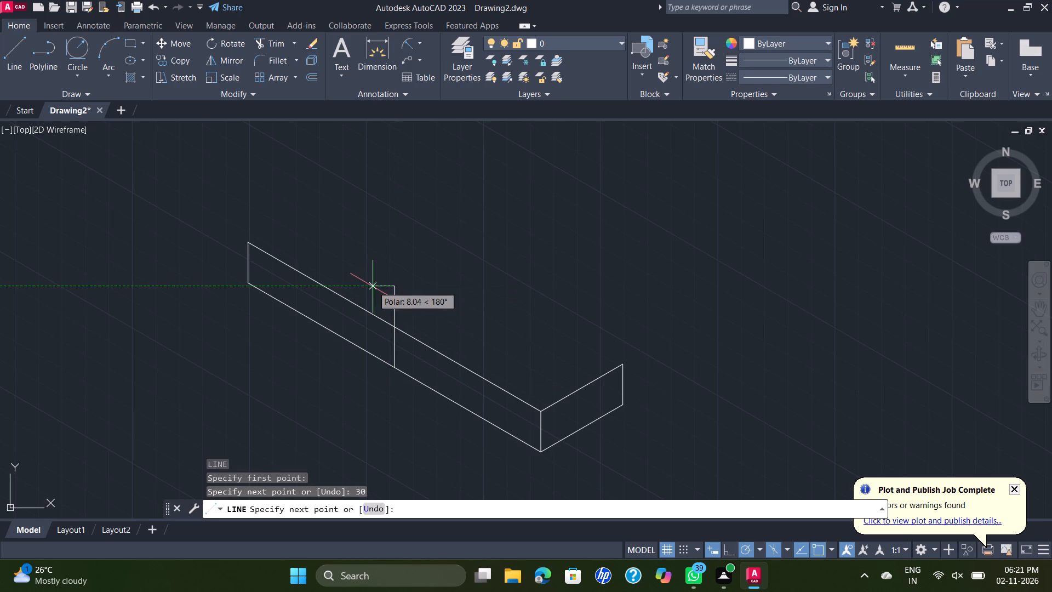
key("Escape")
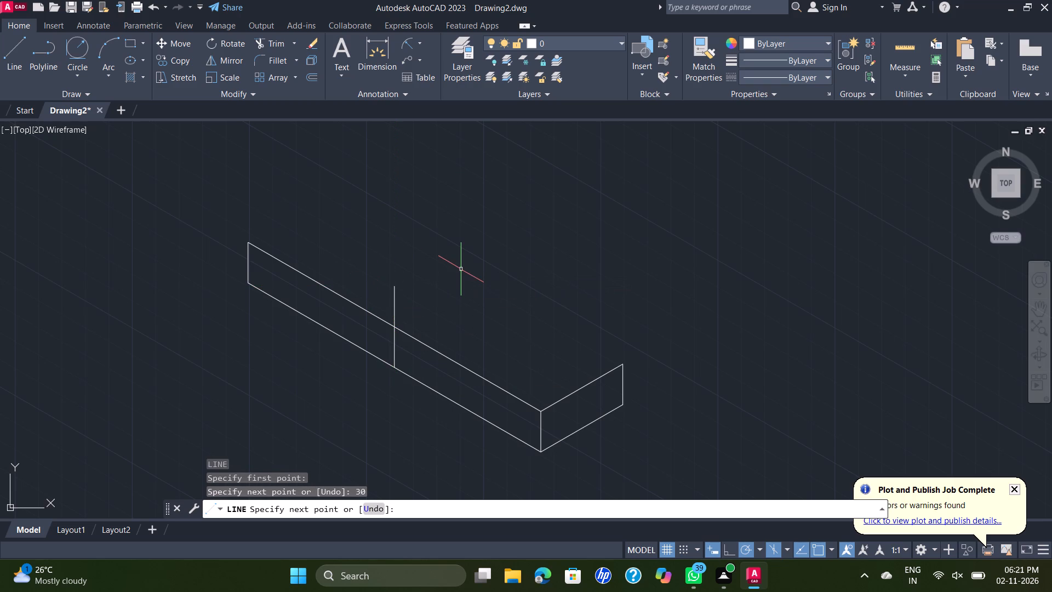
Draw an isocircle of radius 25 mm centred on the vertical line's top endpoint.
key("e")
key("l")
key("Return")
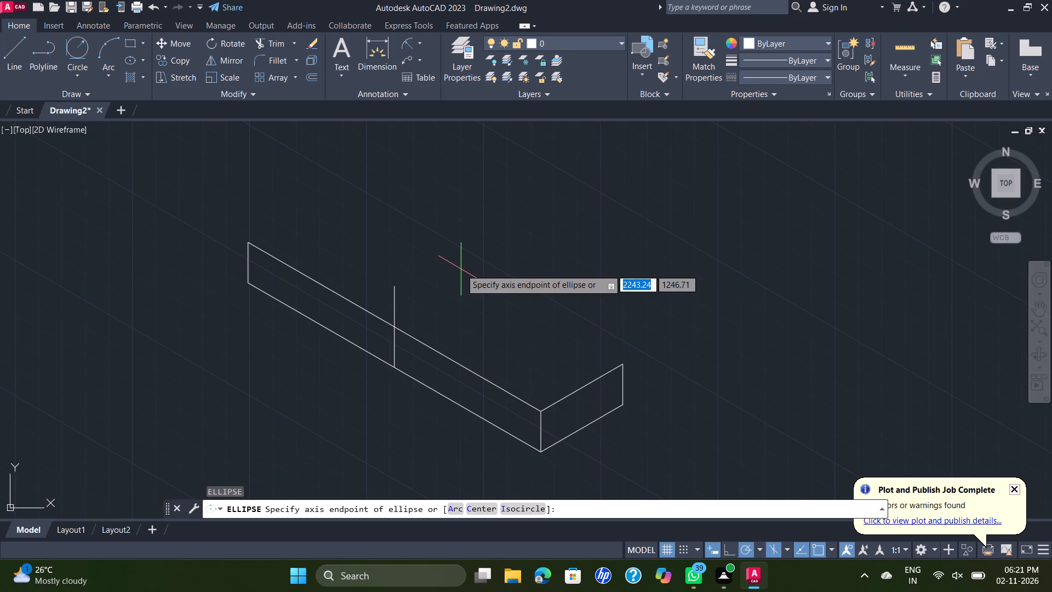
type("ISO")
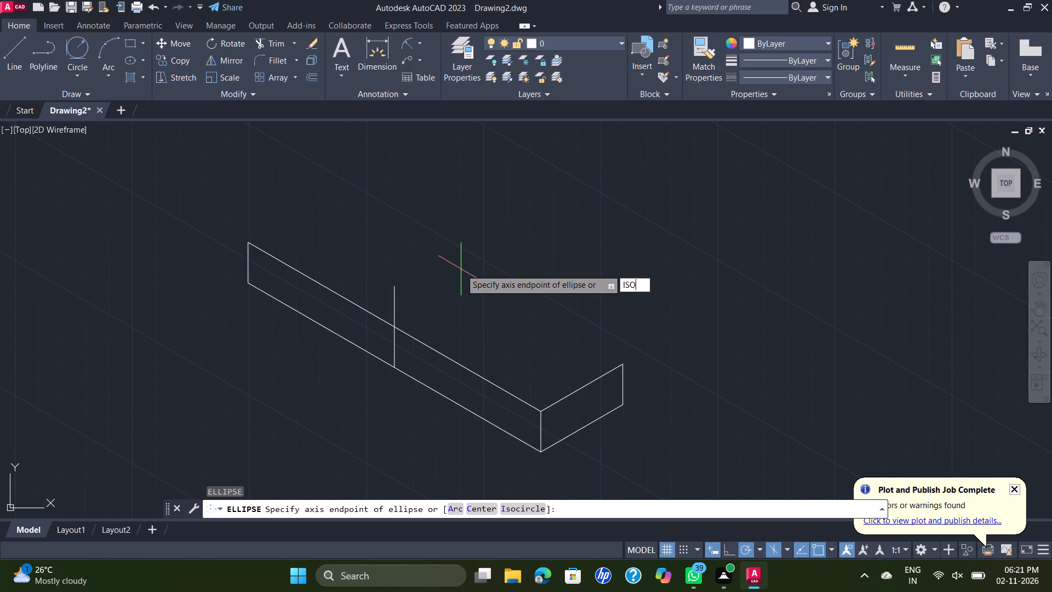
key("Return")
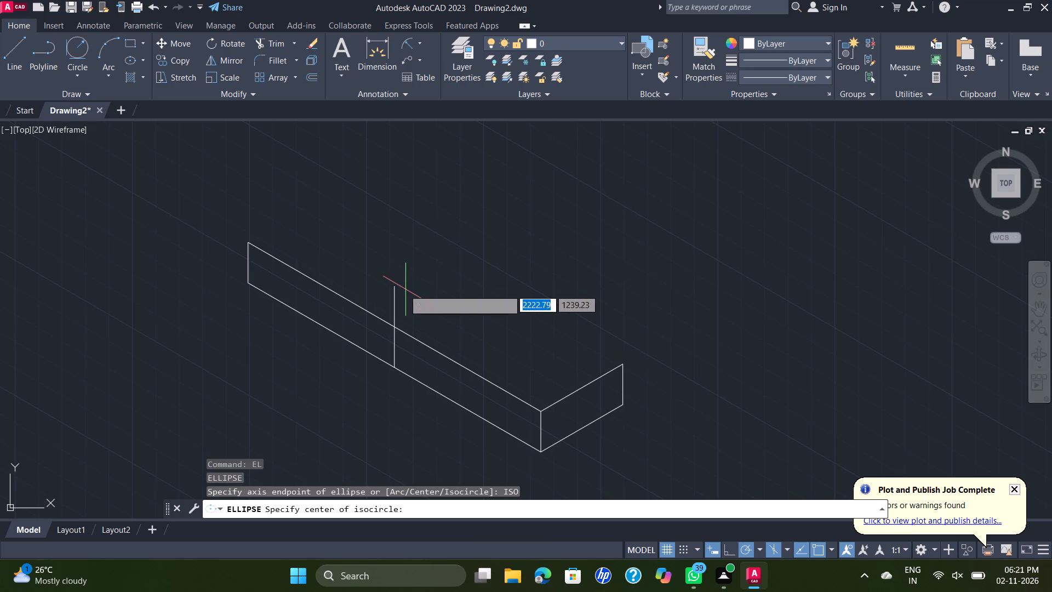
left_click(393, 288)
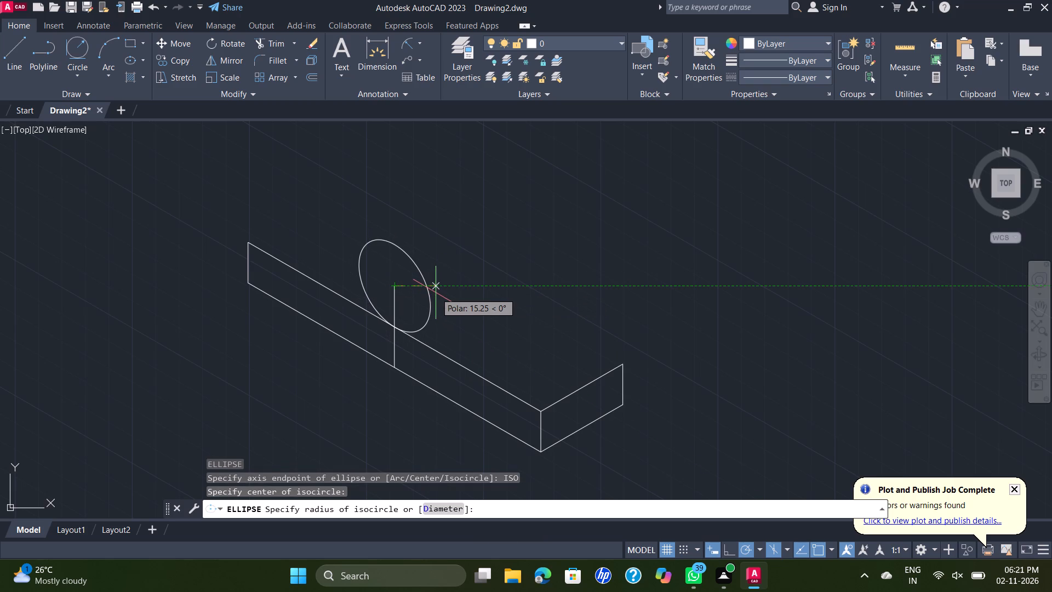
type("25")
key("Return")
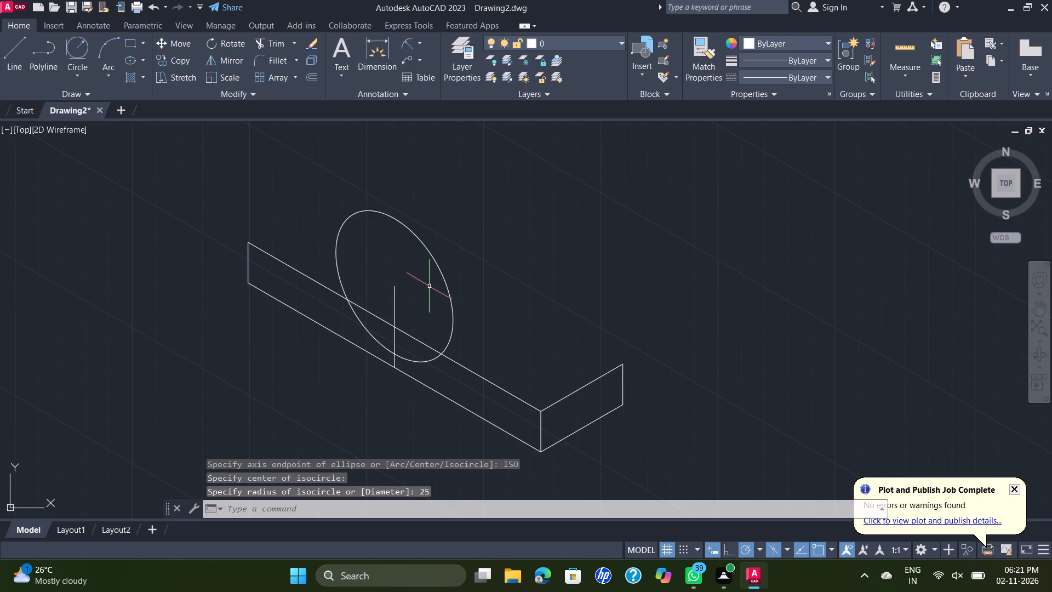
Draw a concentric isocircle of diameter 25 mm centred on the vertical line's top endpoint.
key("space")
type("ISO")
key("Return")
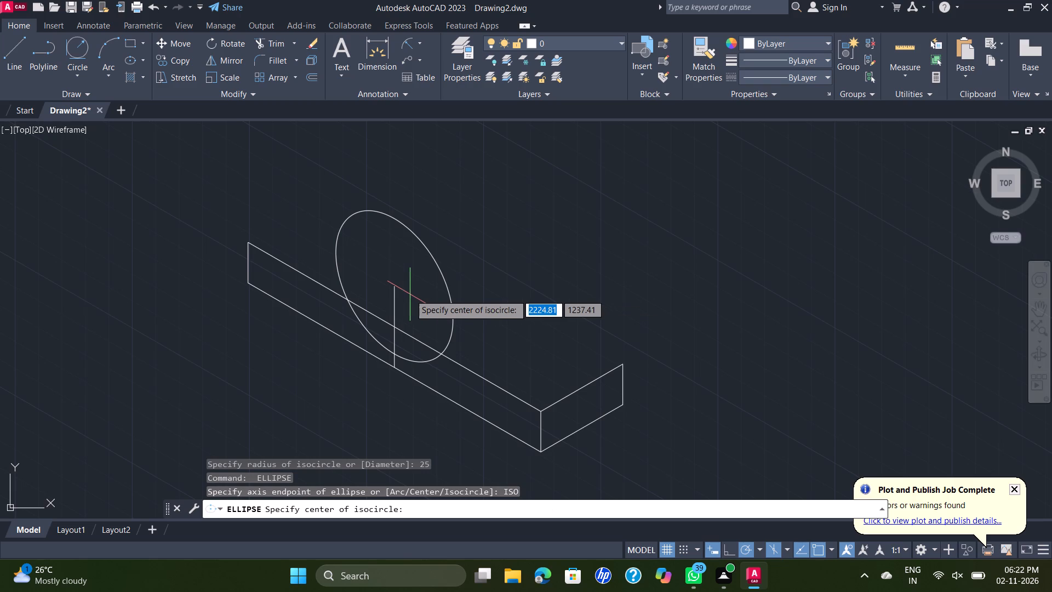
left_click(395, 288)
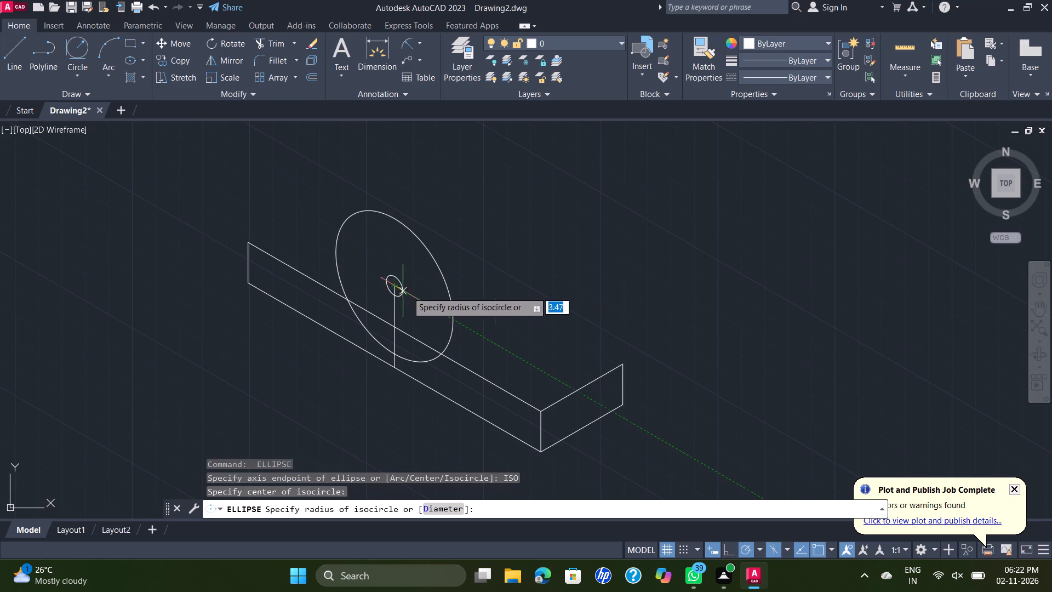
key("d")
key("Return")
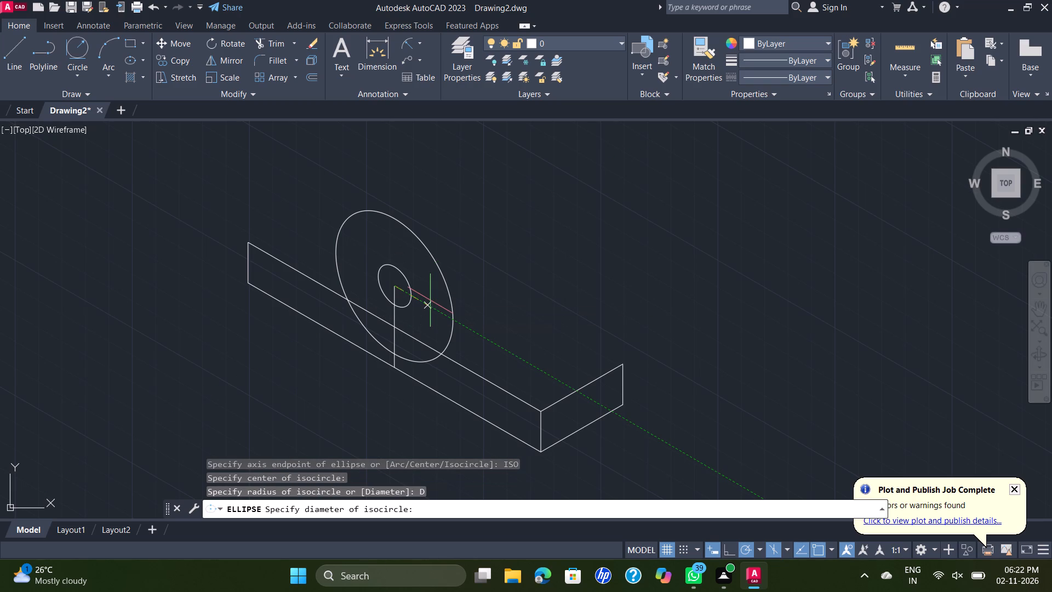
type("25")
key("Return")
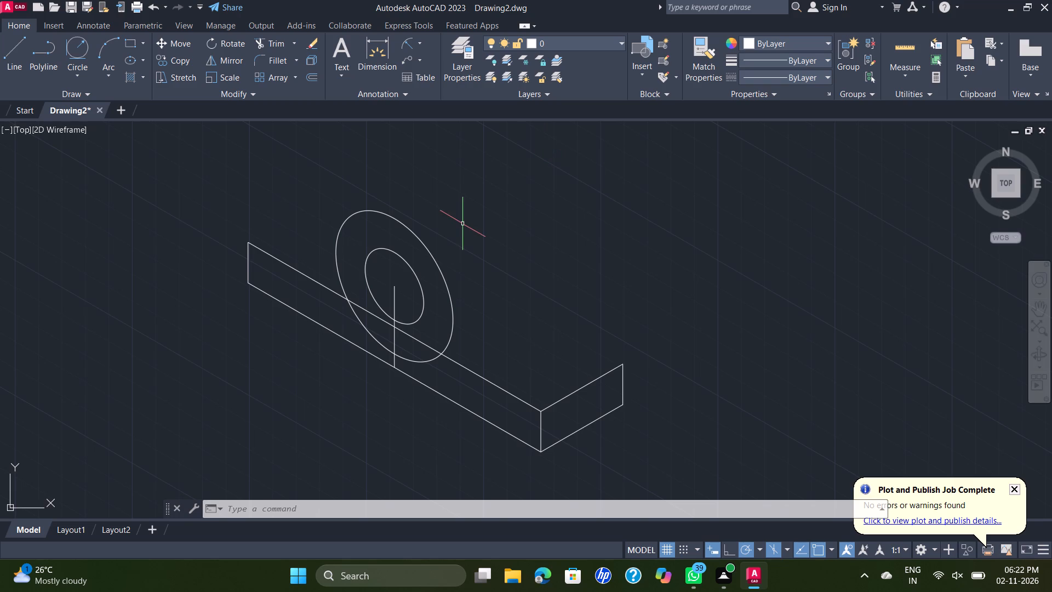
Copy the outer isocircle 35 mm backward along the 30° direction, using its centre as the base point.
left_click(441, 270)
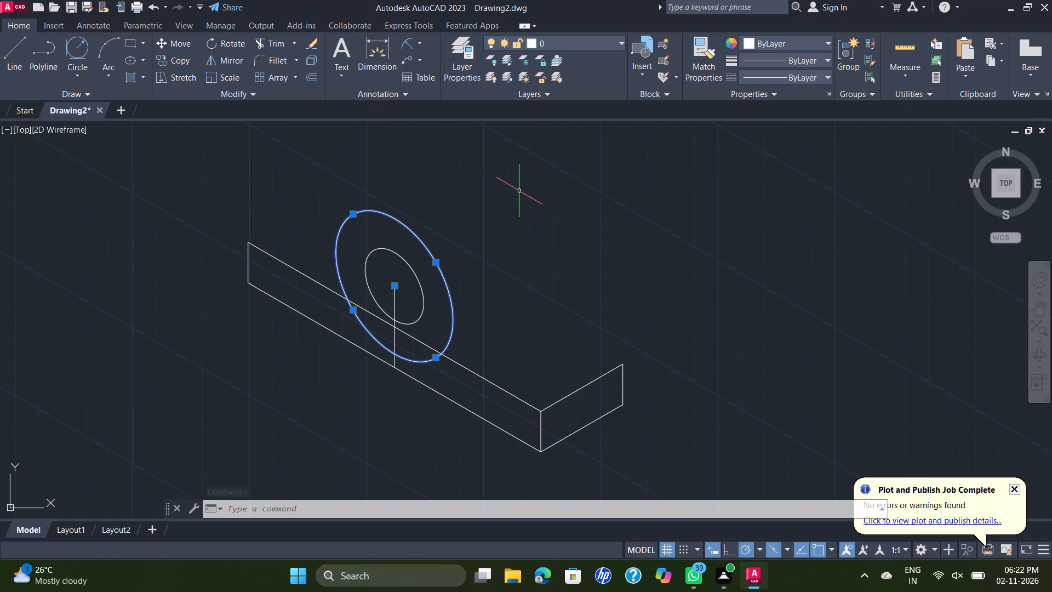
type("CO")
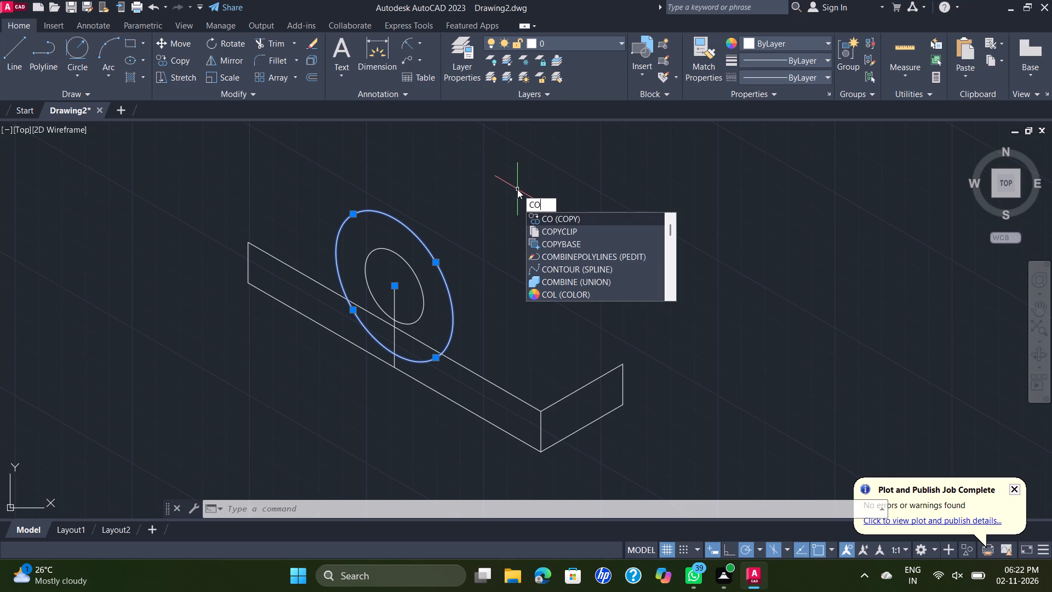
key("Return")
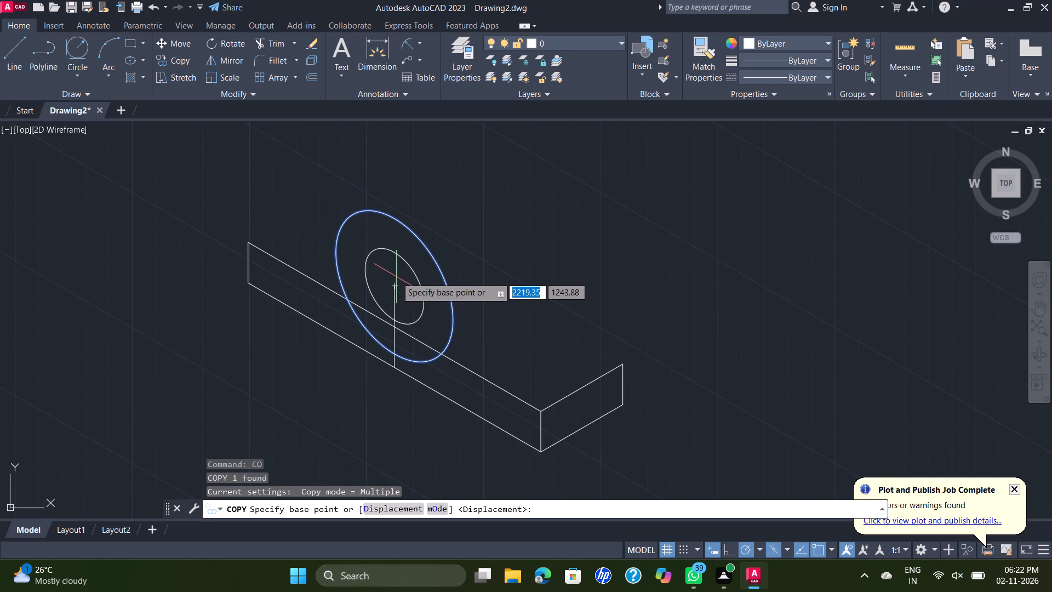
left_click(392, 286)
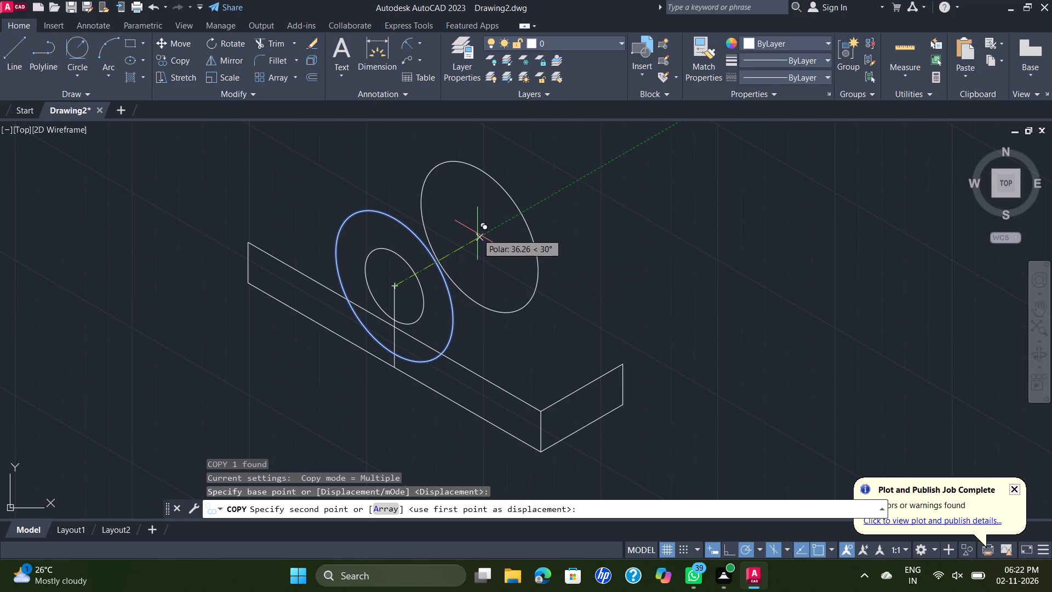
key("3")
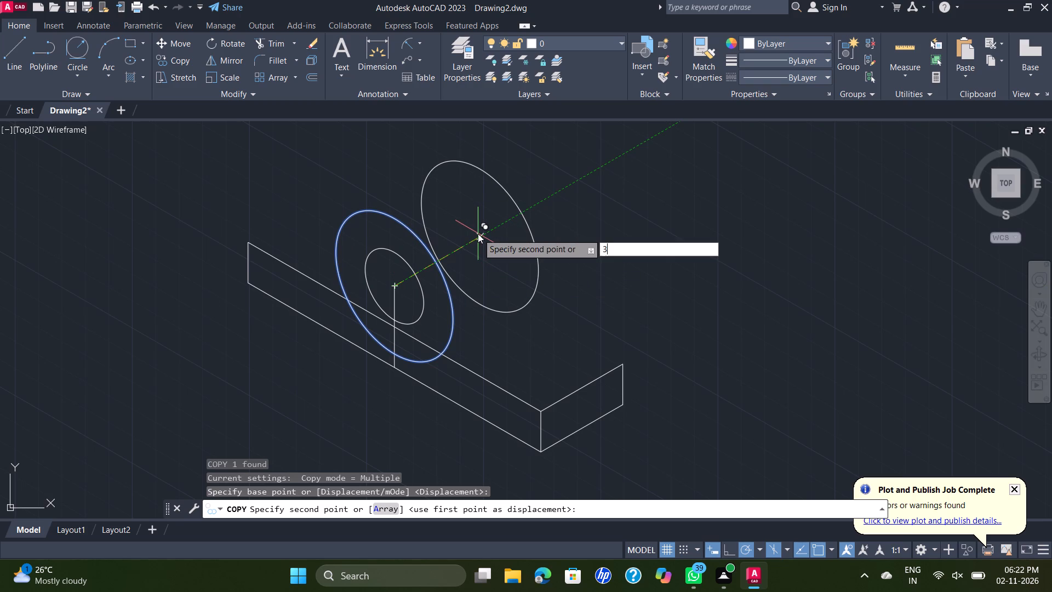
key("5")
key("Return")
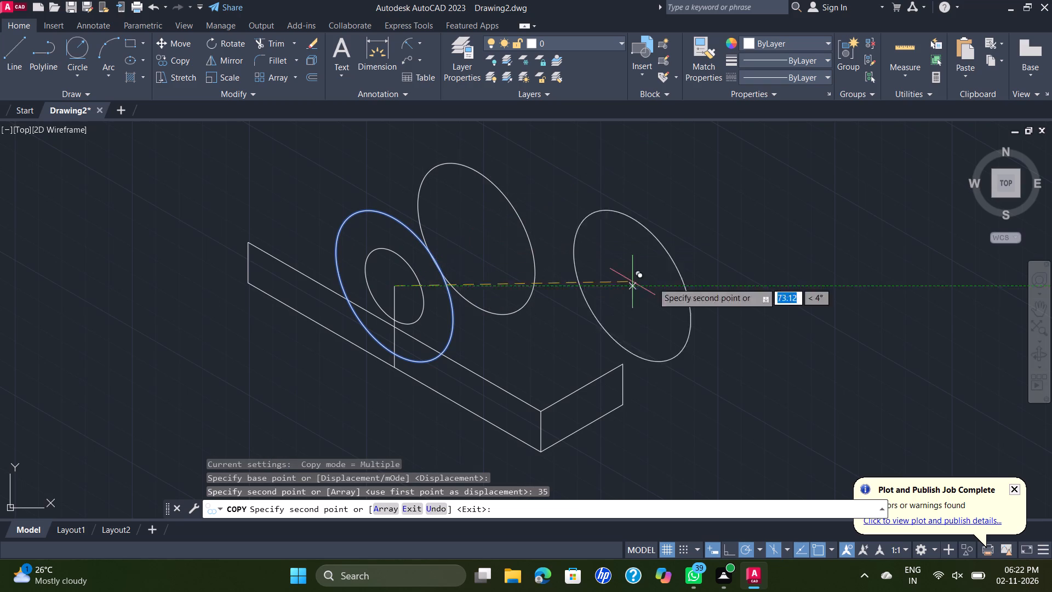
key("Escape")
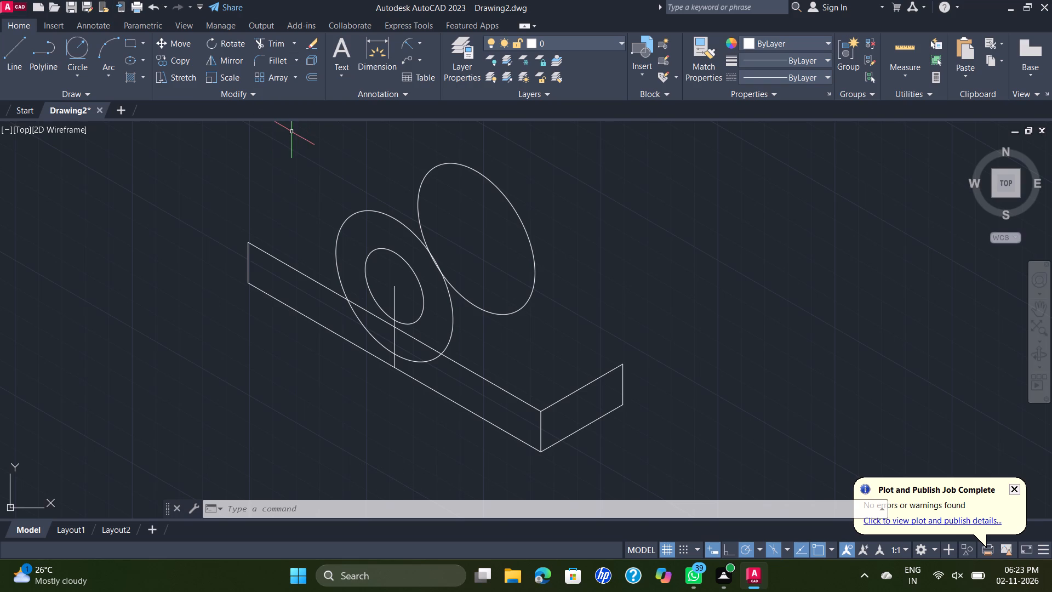
Draw the top face's 125 mm rear edge from the end face's back upper corner along 150° and close it to the front face's far upper corner.
key("l")
key("Return")
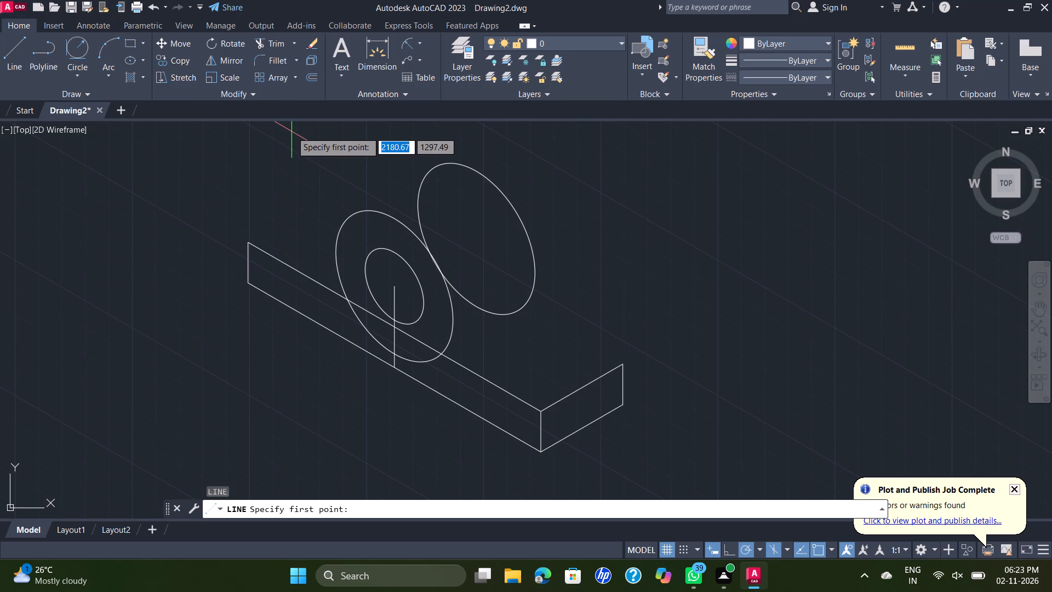
left_click(622, 363)
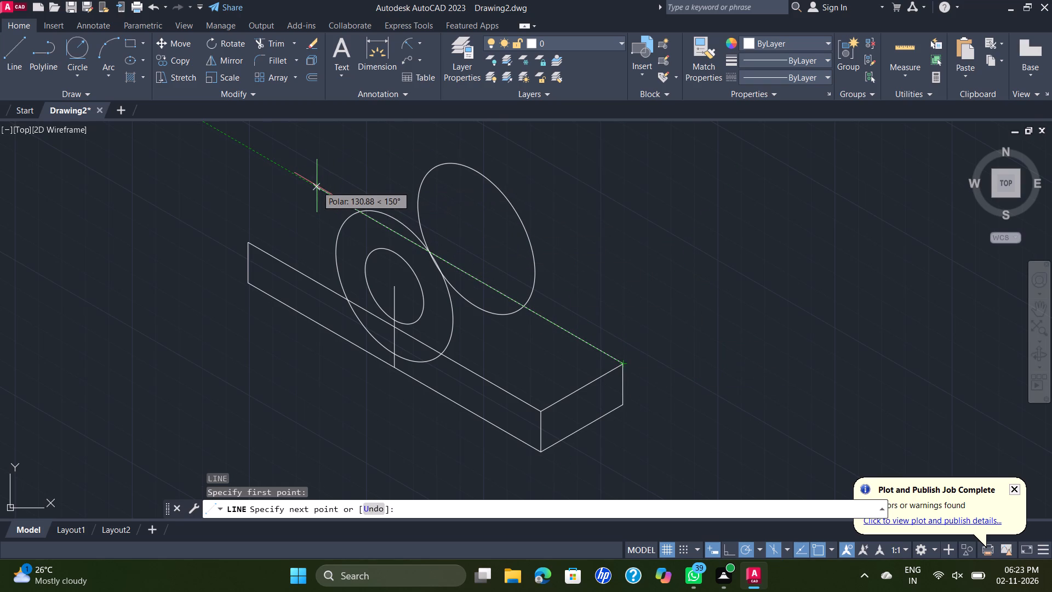
type("125")
key("Return")
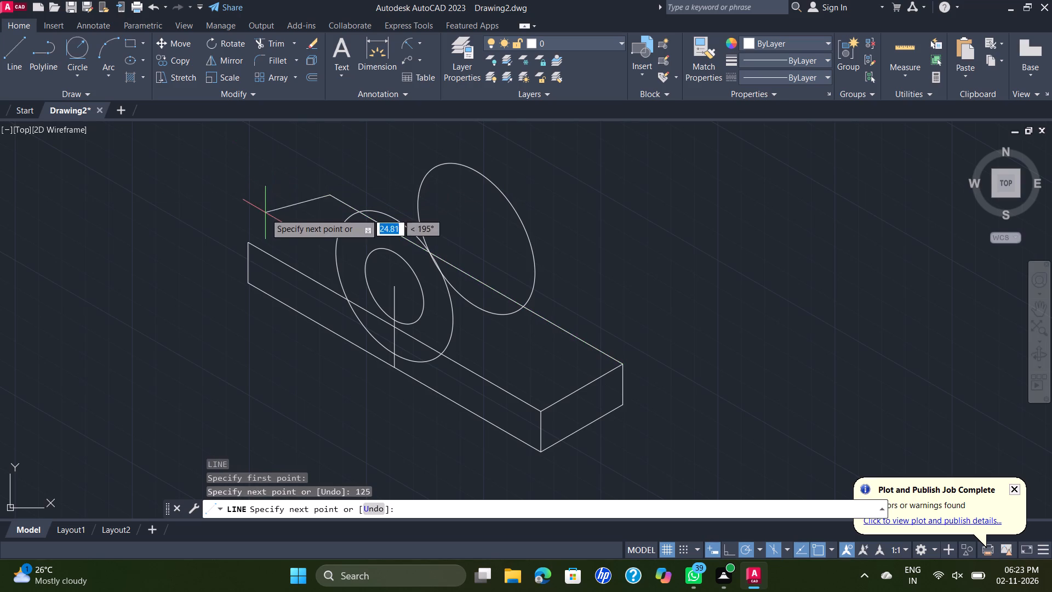
left_click(251, 240)
key("Escape")
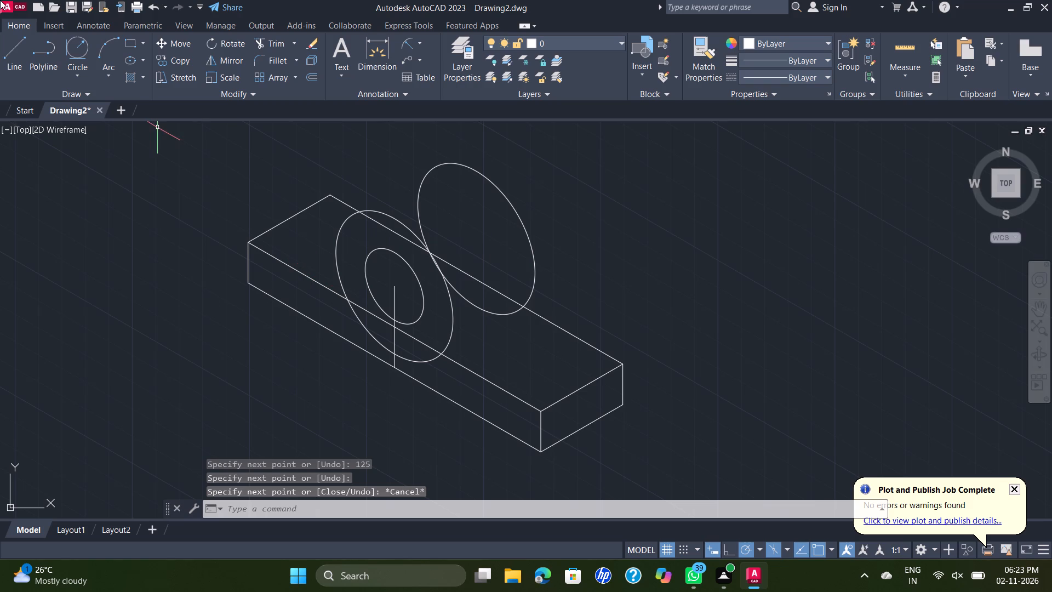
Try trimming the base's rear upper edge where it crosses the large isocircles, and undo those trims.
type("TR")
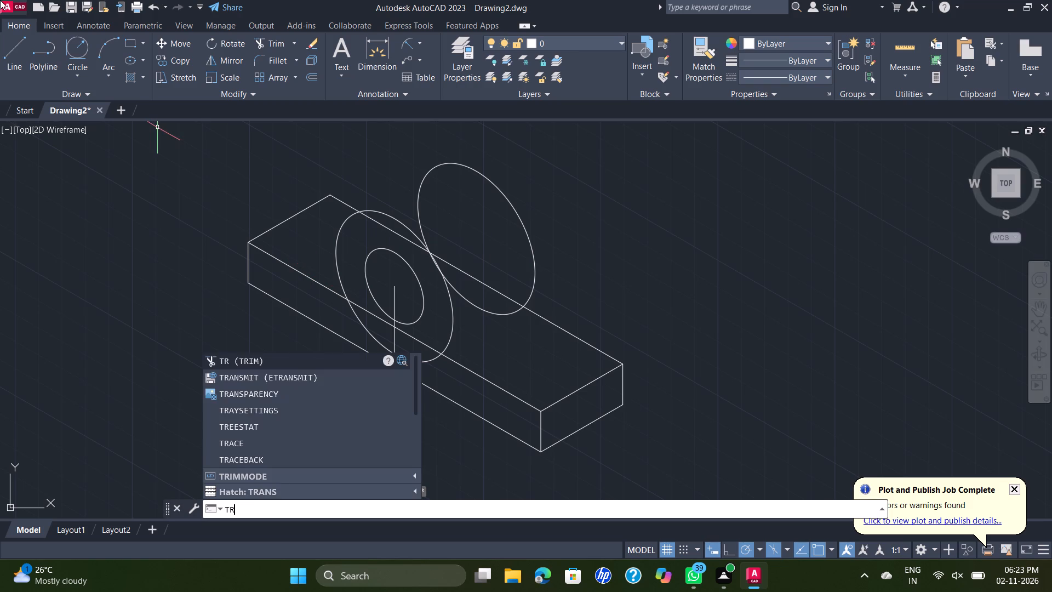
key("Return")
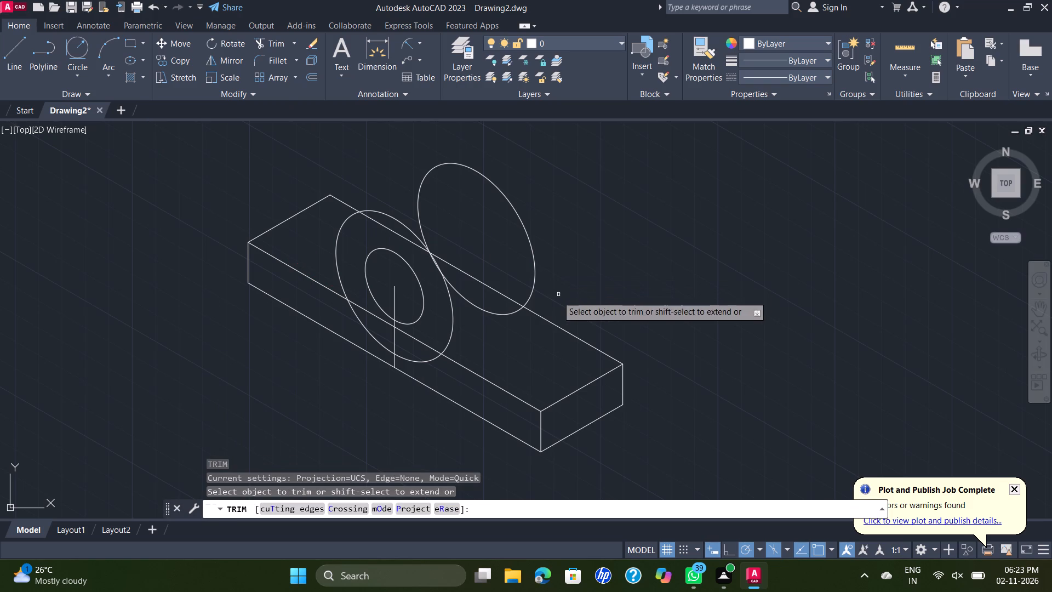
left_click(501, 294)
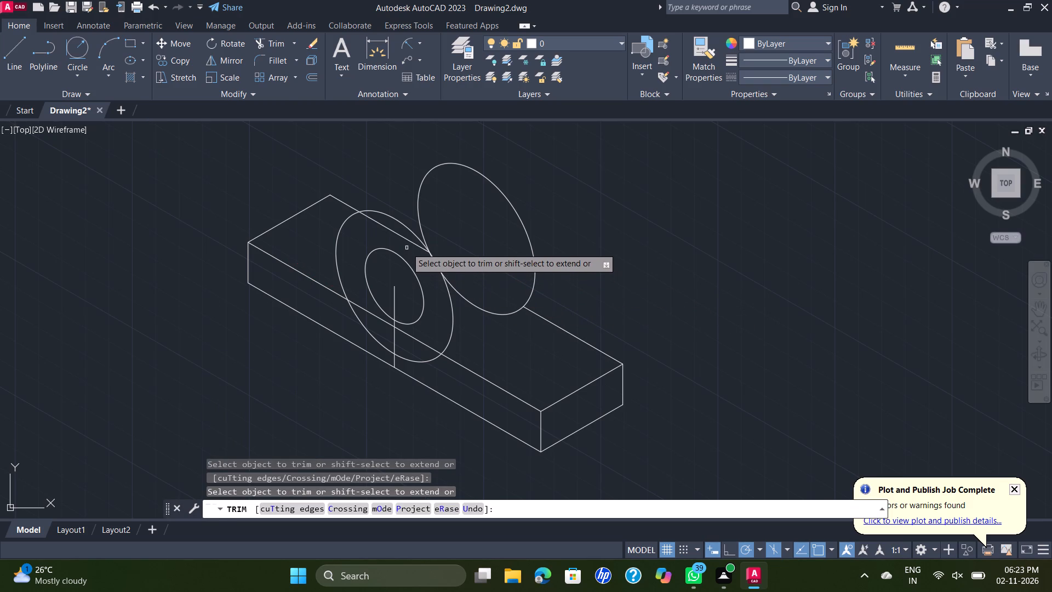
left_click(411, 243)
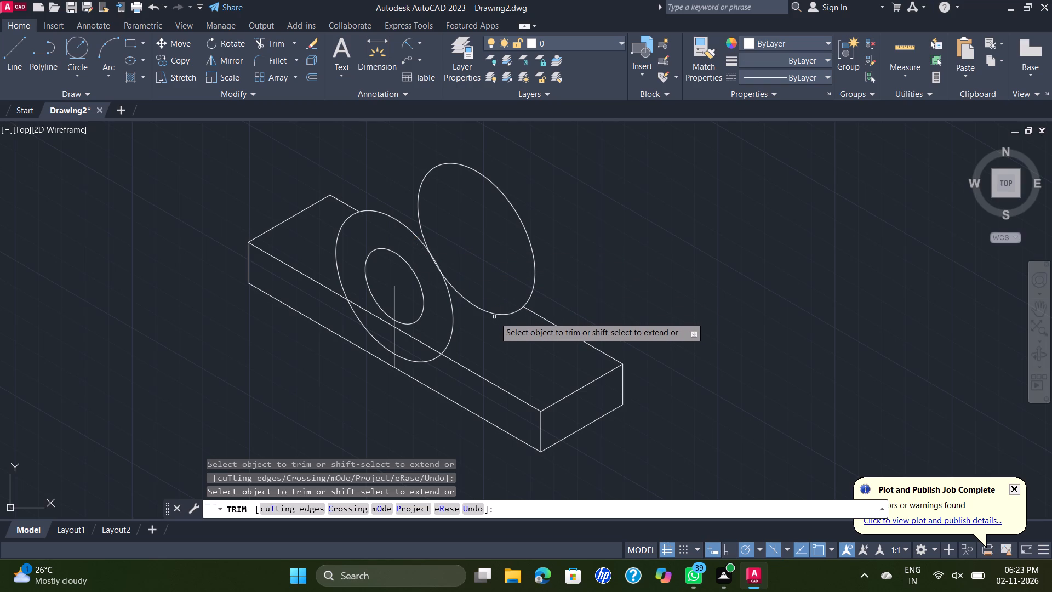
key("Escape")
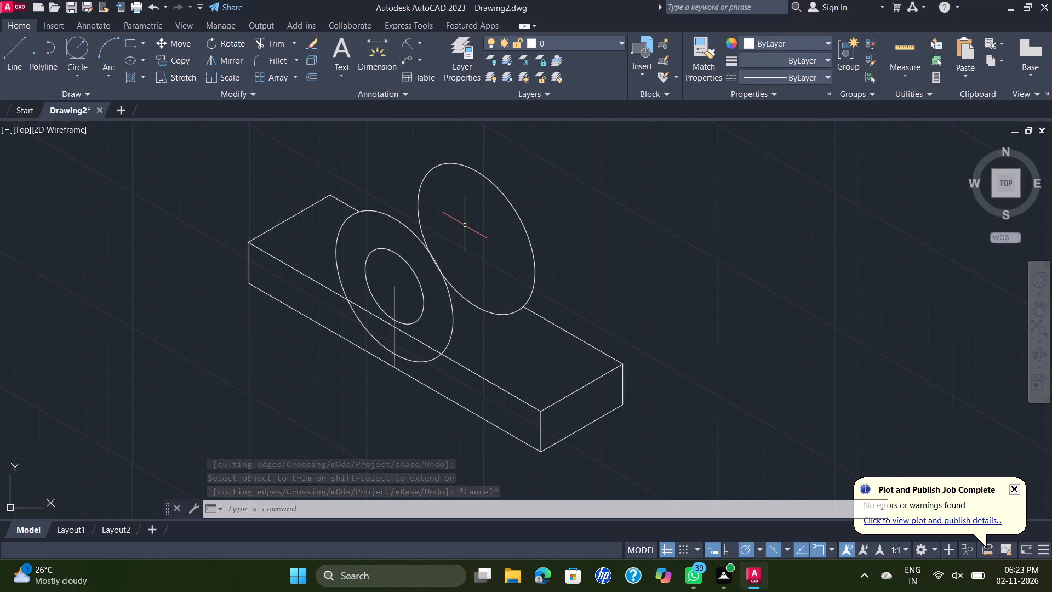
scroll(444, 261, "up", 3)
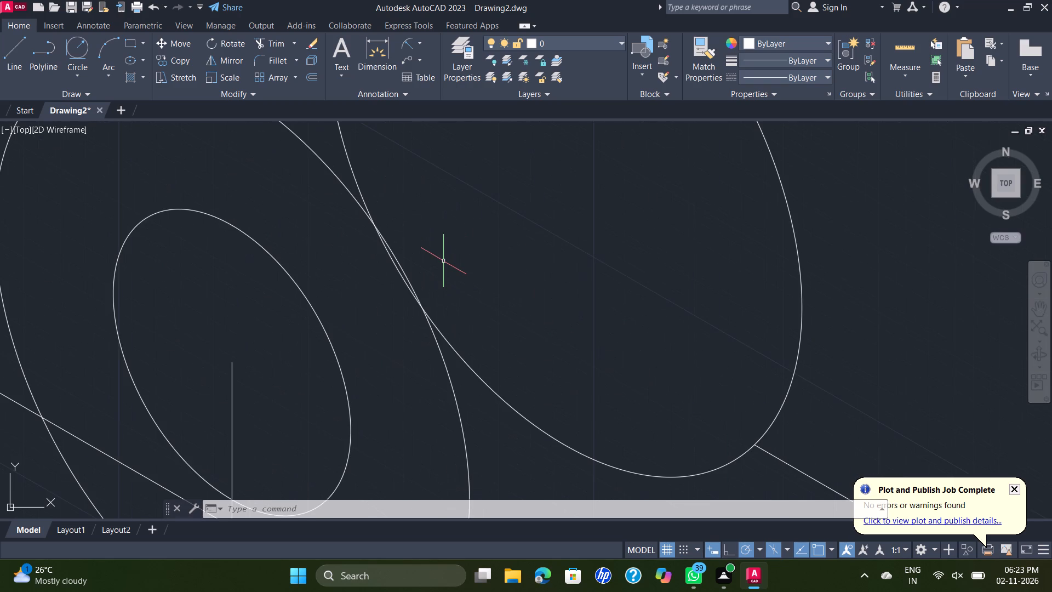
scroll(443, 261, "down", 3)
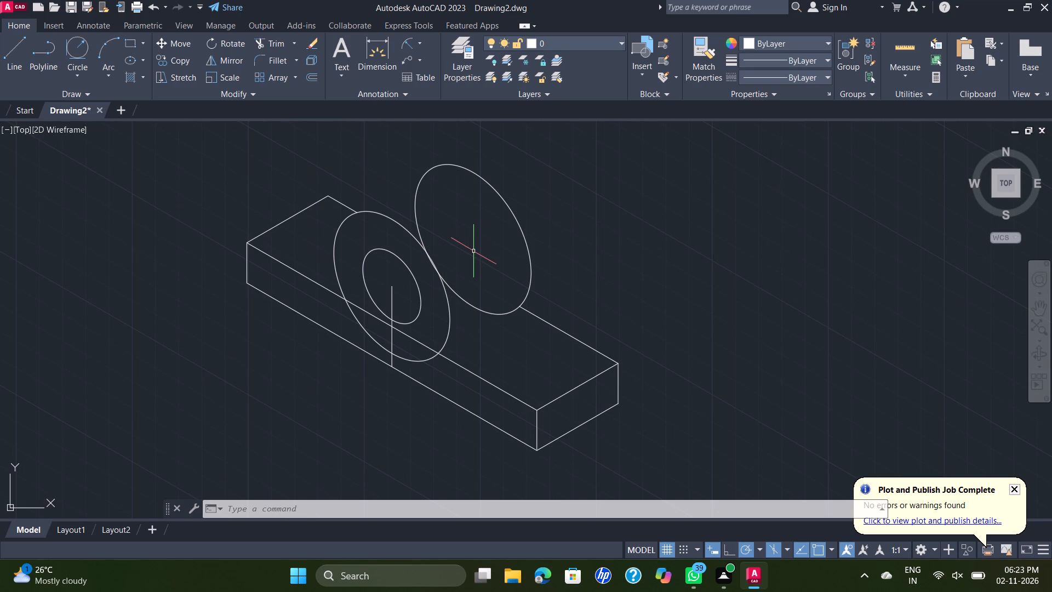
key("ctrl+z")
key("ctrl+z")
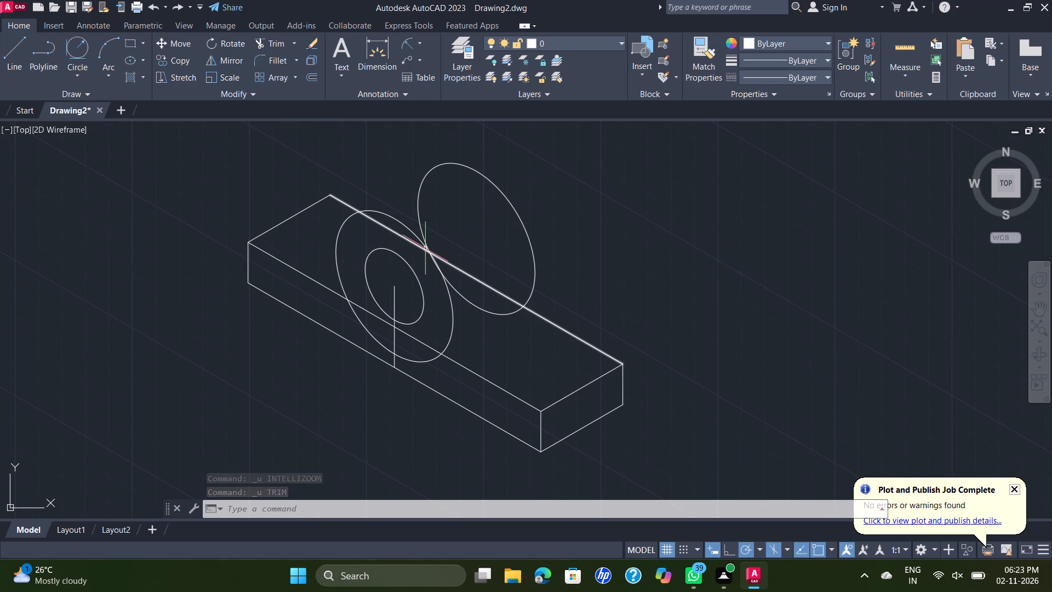
Draw a line joining the upper-left quadrant points of the front outer isocircle and its rear copy.
key("l")
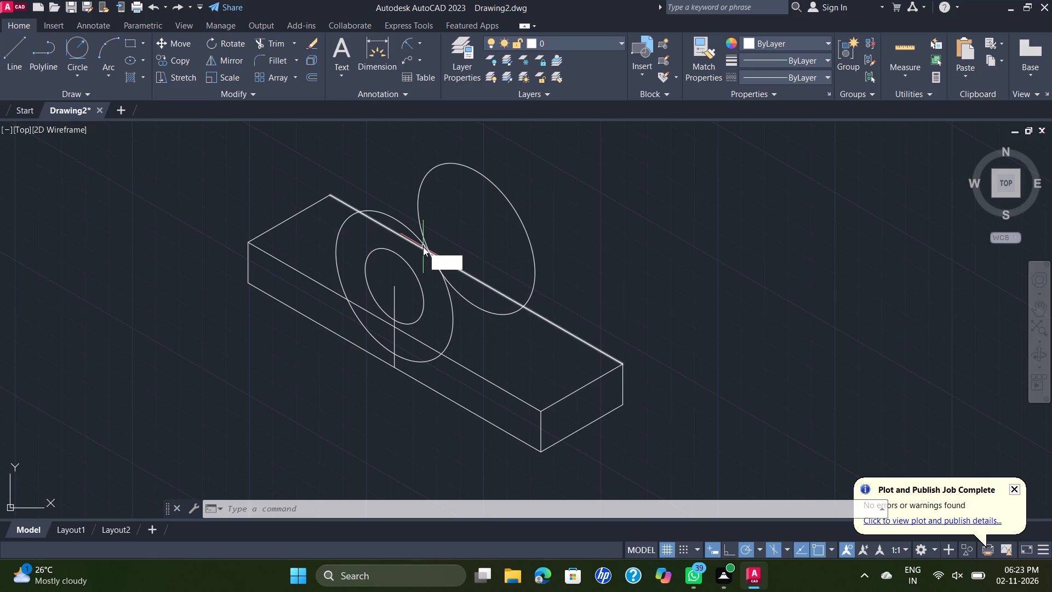
key("Return")
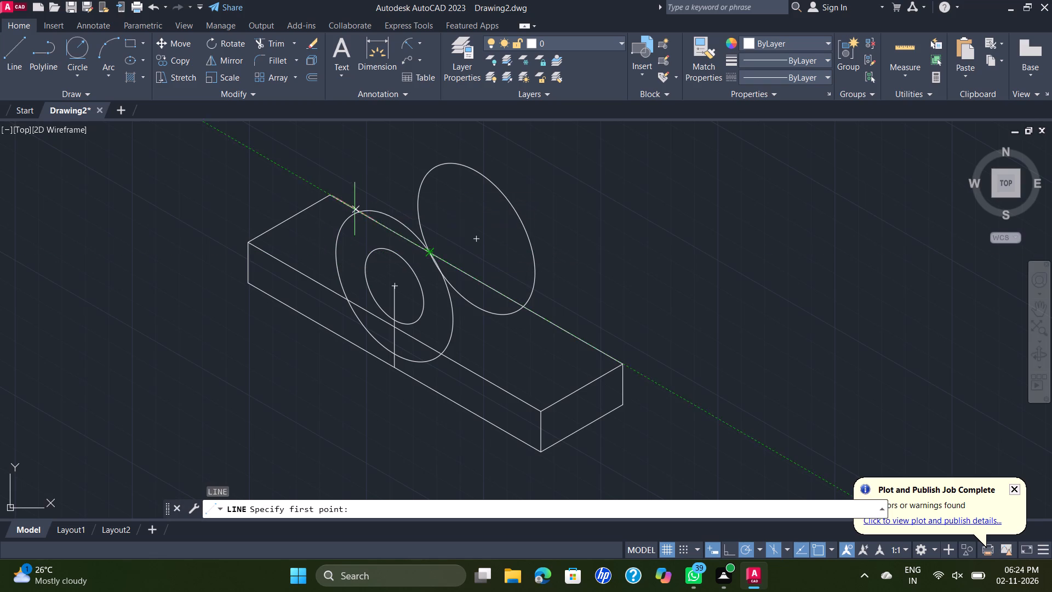
left_click(352, 214)
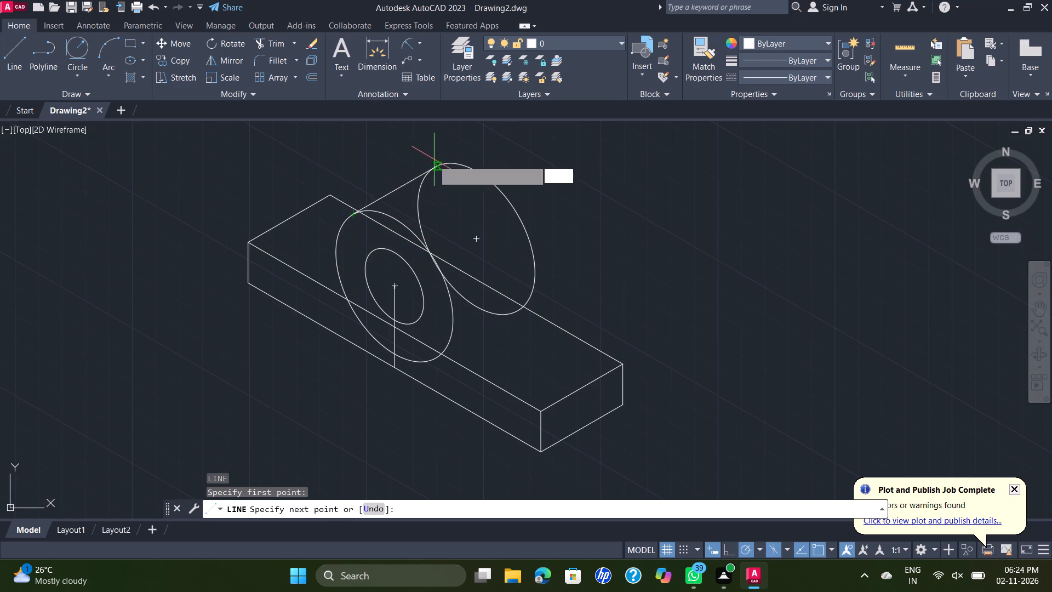
left_click(433, 169)
key("Escape")
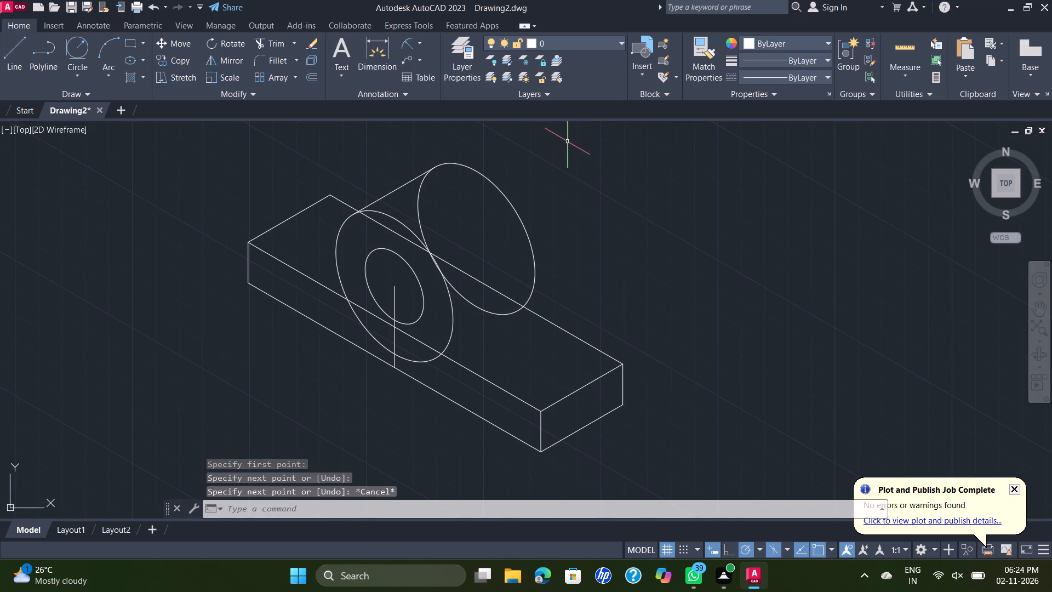
key("space")
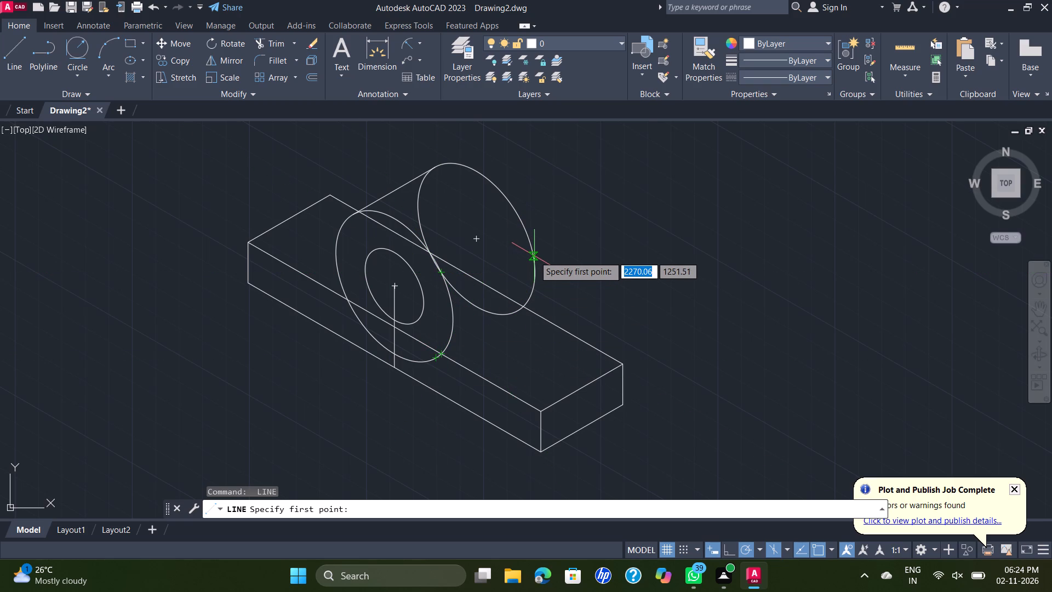
key("Escape")
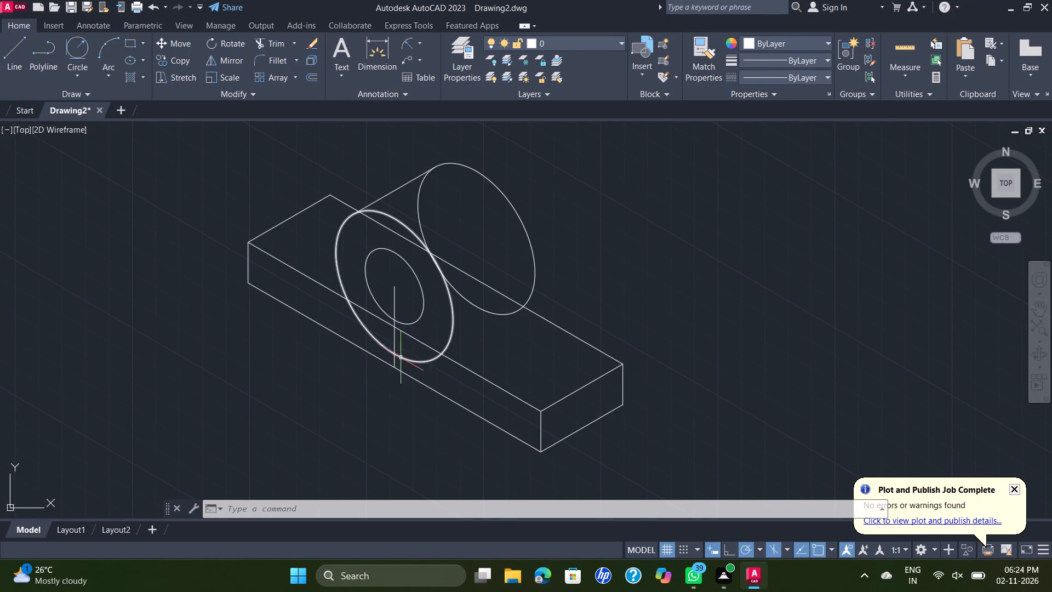
Trim away the part of the front outer isocircle that lies below the front face's upper edge.
type("TR")
key("Return")
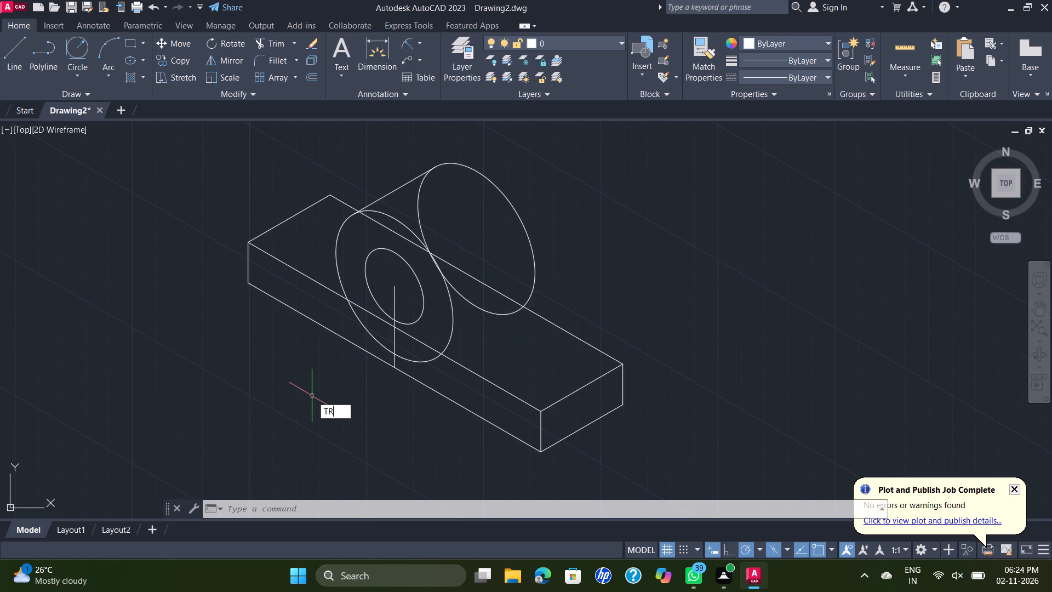
left_click(385, 343)
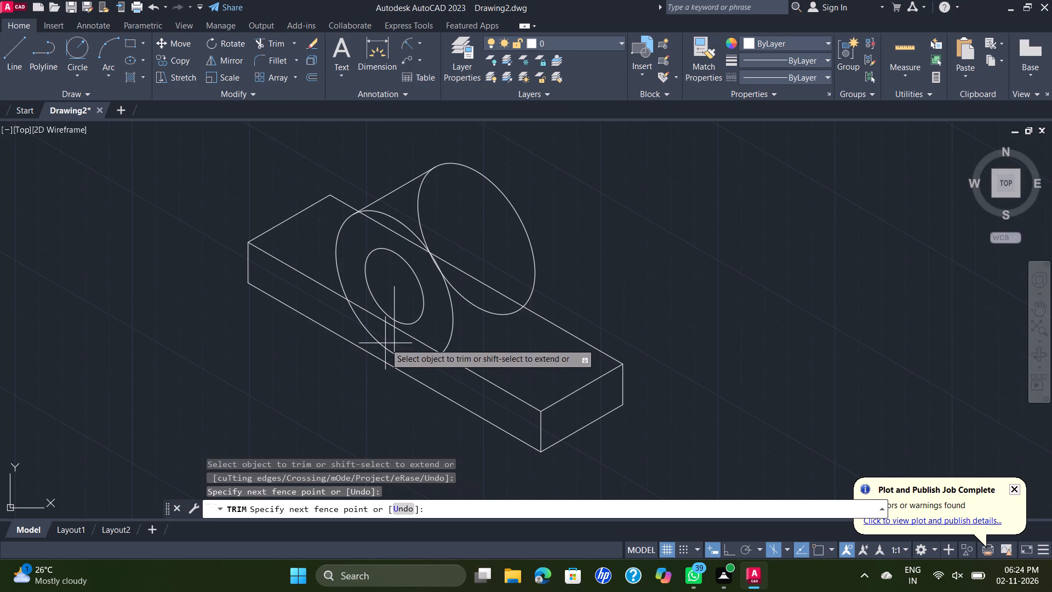
left_click(373, 341)
left_click(418, 353)
left_click(450, 377)
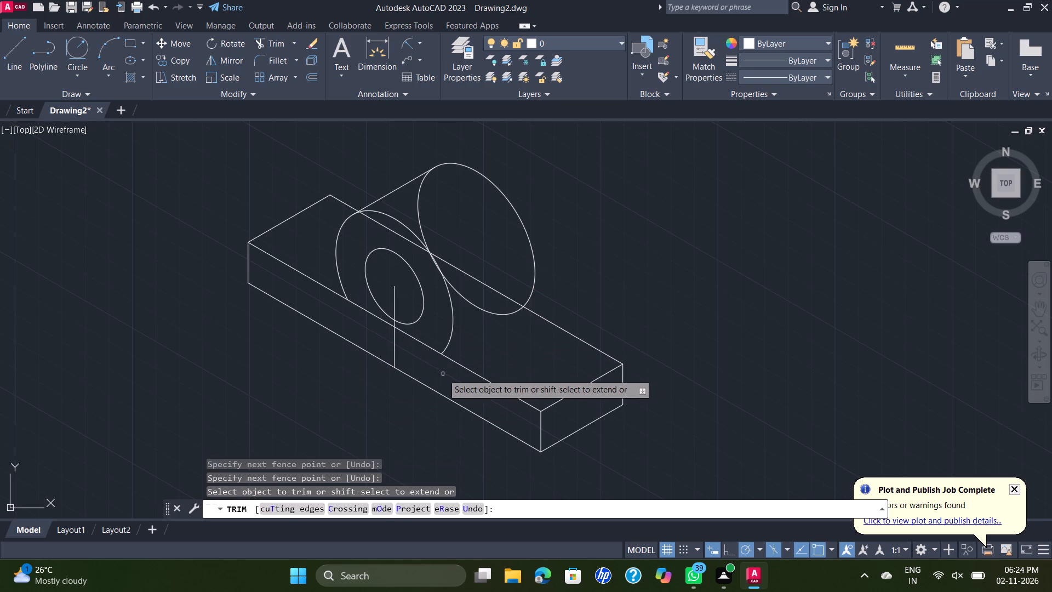
Trim away all segments of the vertical construction line, from the base's front face up to the isocircle centre.
left_click(392, 345)
left_click(403, 344)
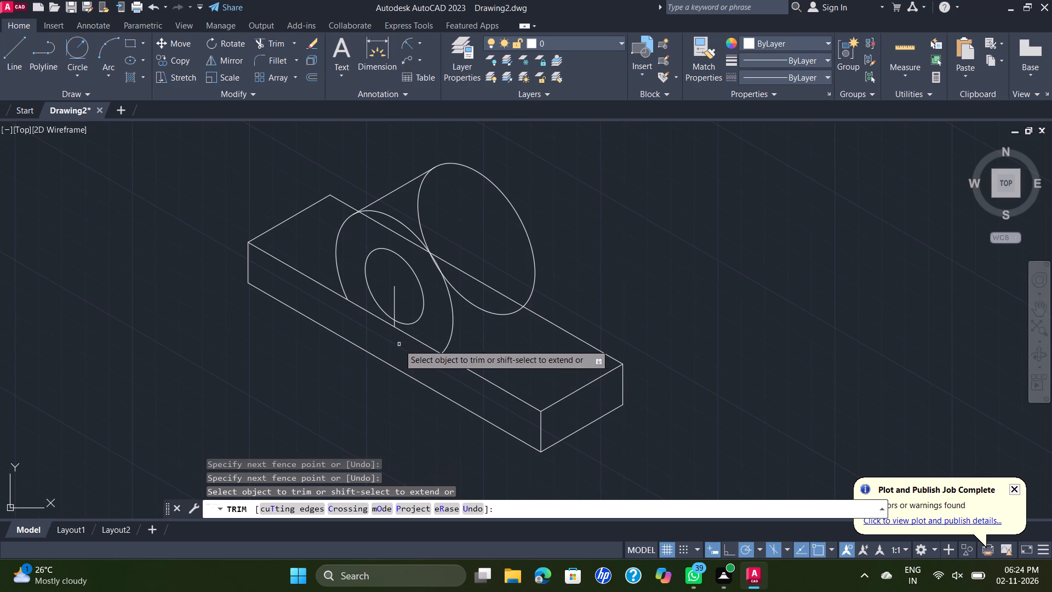
scroll(389, 328, "up", 2)
left_click(398, 317)
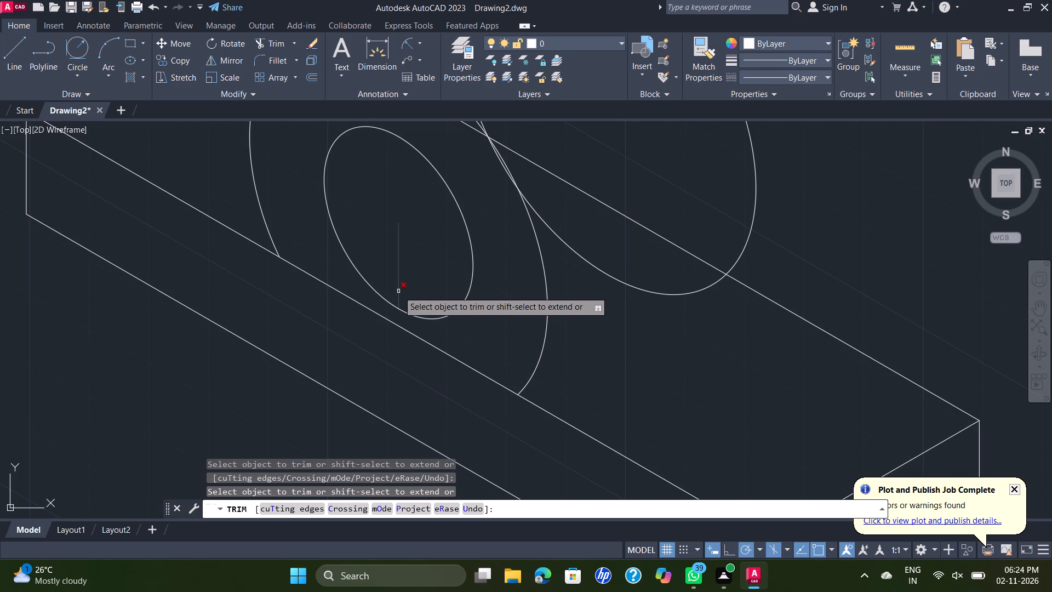
left_click(398, 291)
scroll(407, 287, "down", 2)
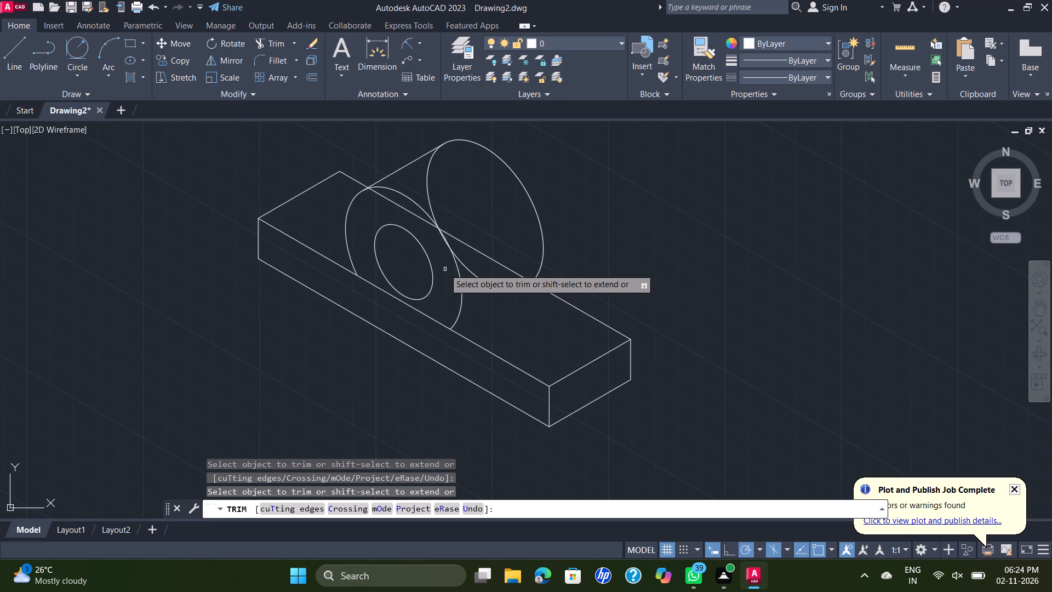
Trim away the portions of the base's rear upper edge that cross the large front and rear isocircles.
left_click(400, 204)
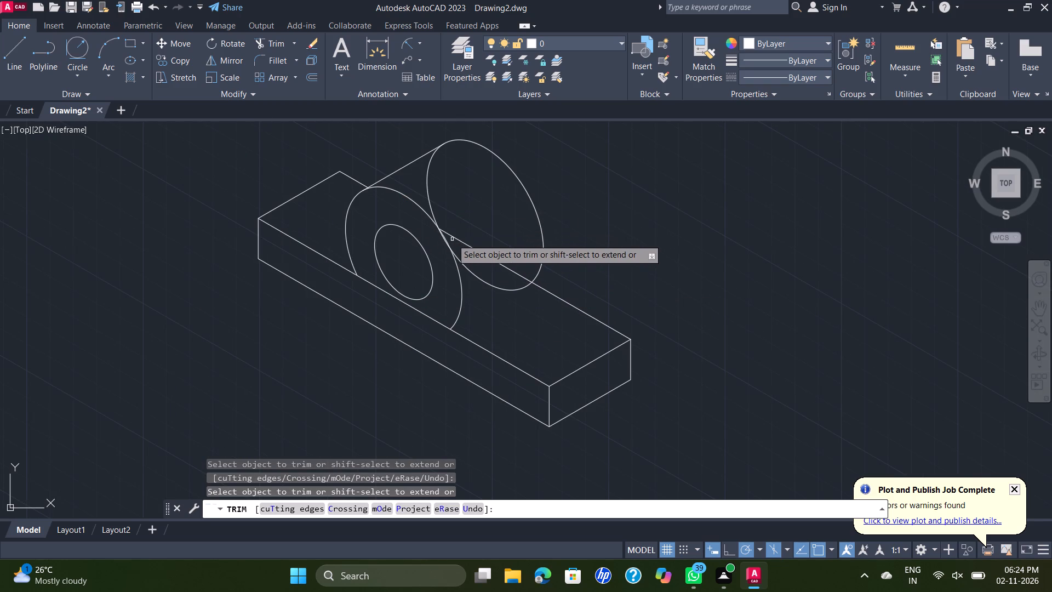
left_click(452, 239)
Trim away the left part of the rear outer isocircle, hidden behind the front one, including the short piece where the two curves overlap.
scroll(444, 249, "up", 3)
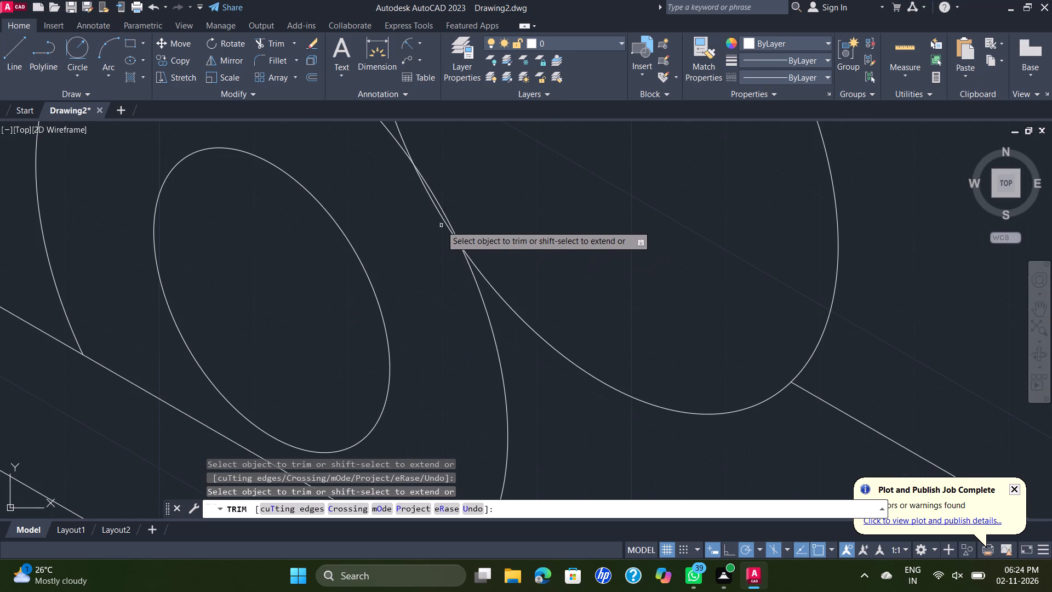
left_click(444, 220)
scroll(501, 173, "down", 4)
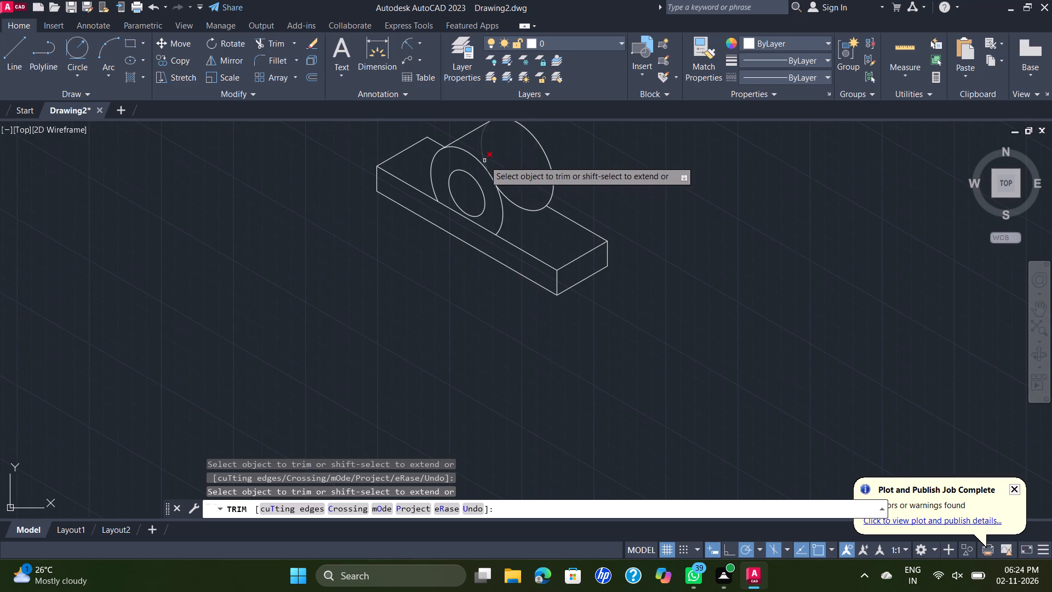
left_click(481, 154)
Draw a 35 mm line at 30° from the front arc's lower right end to the near end of the base's rear upper edge.
scroll(528, 163, "down", 1)
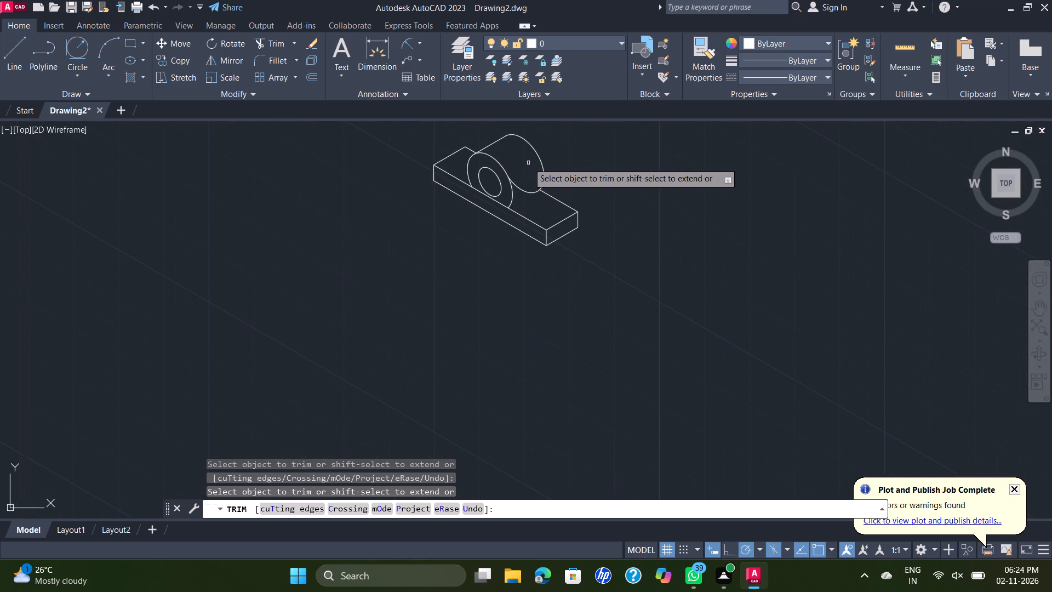
middle_click_drag(528, 163, 531, 253)
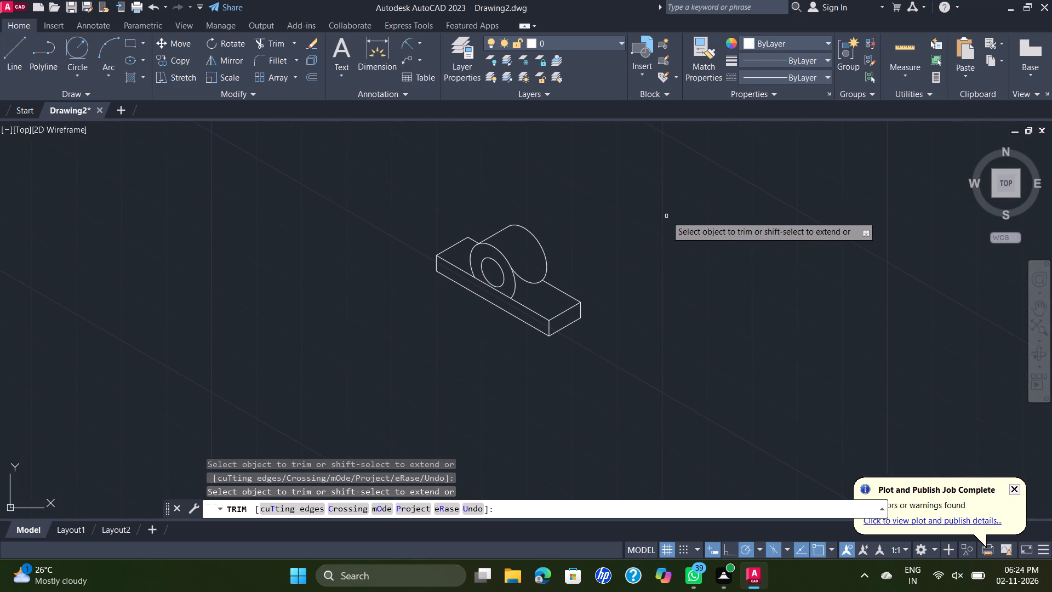
scroll(639, 201, "up", 1)
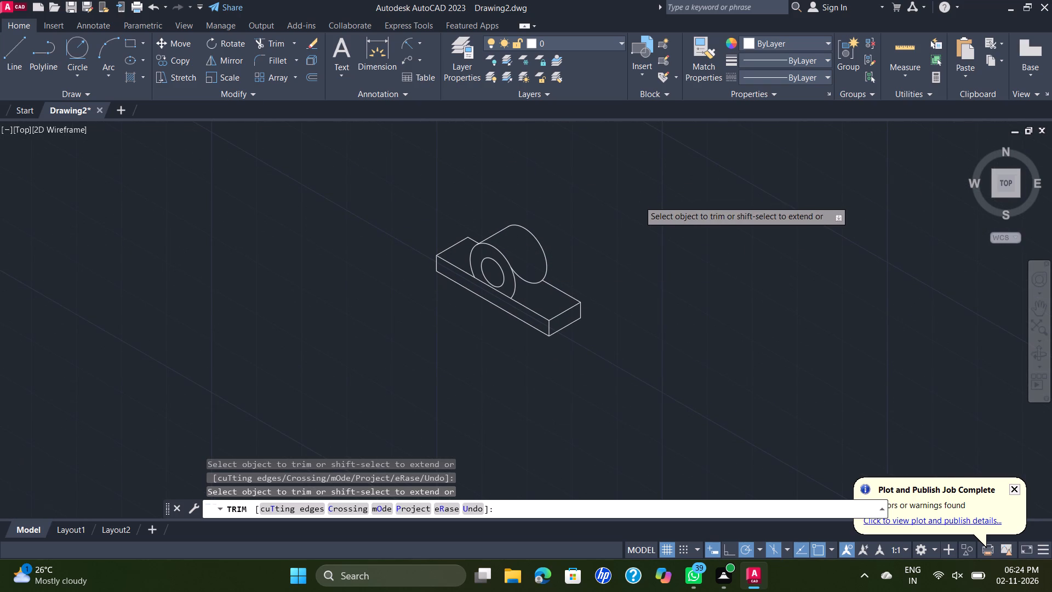
key("l")
key("Return")
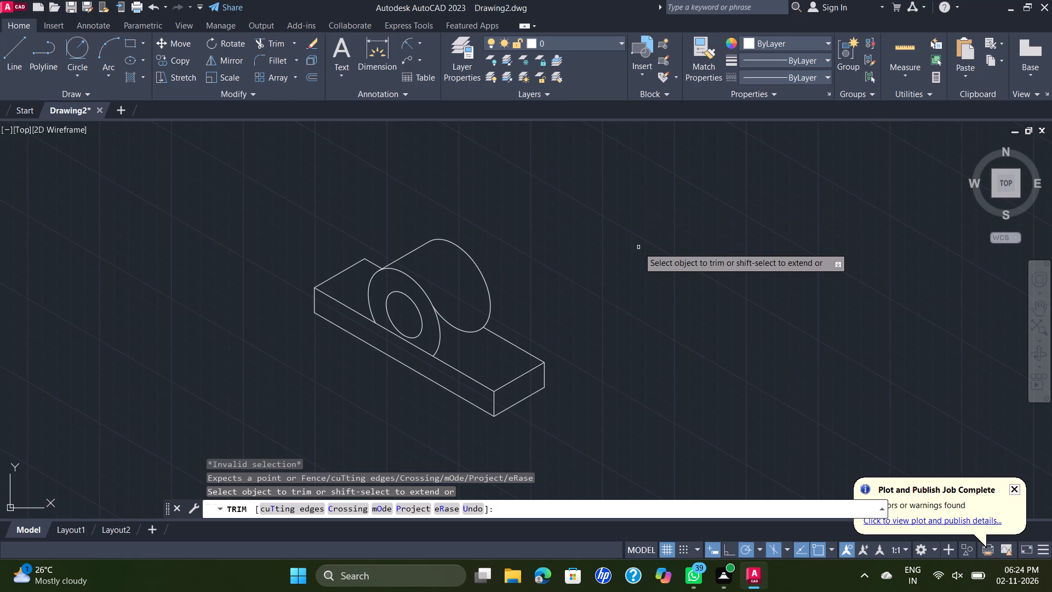
key("Escape")
key("l")
key("Return")
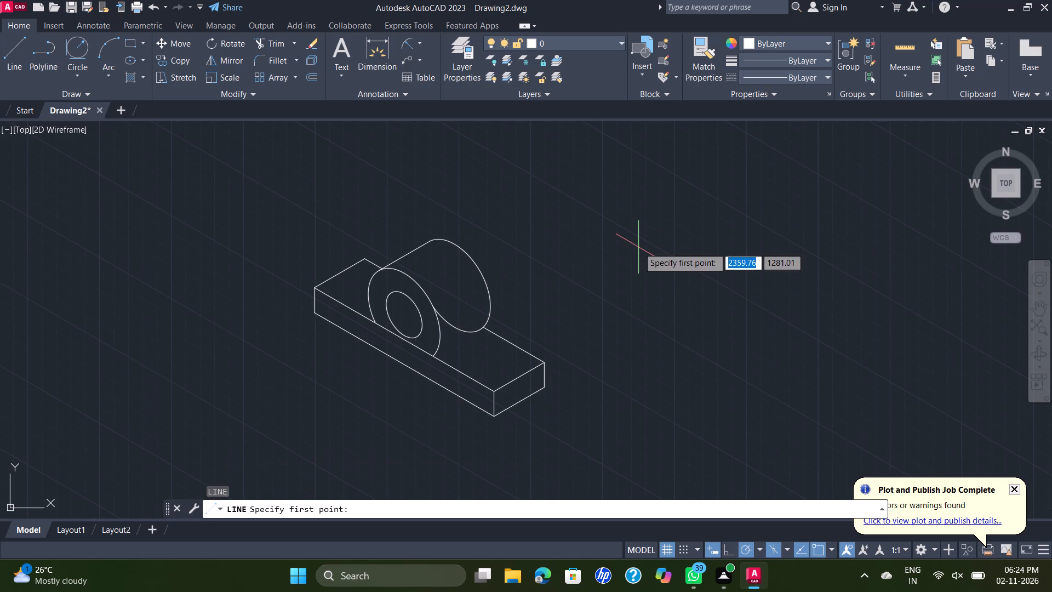
scroll(433, 354, "up", 2)
left_click(427, 362)
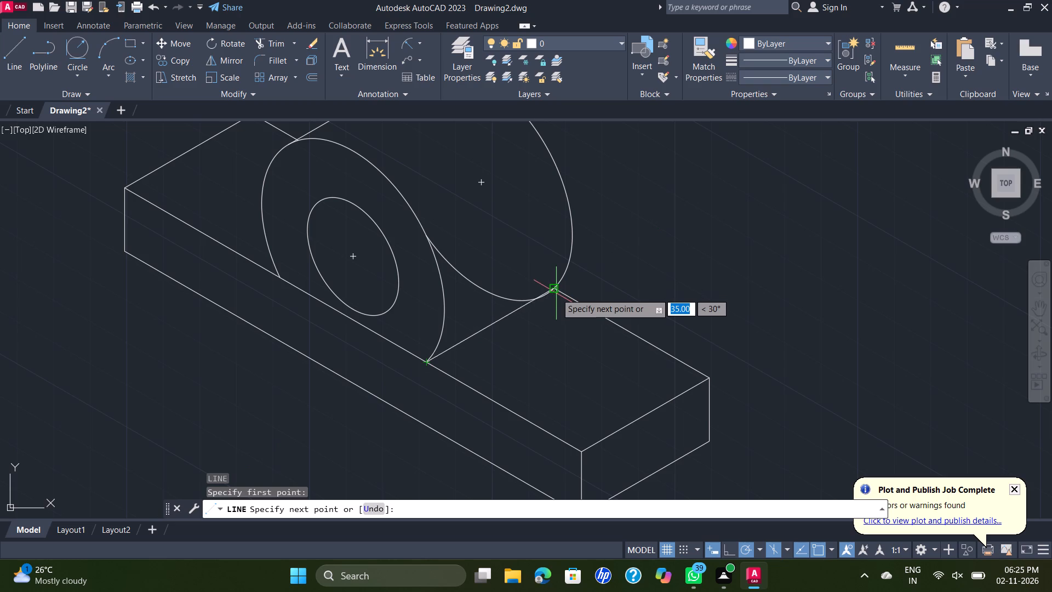
scroll(554, 291, "up", 2)
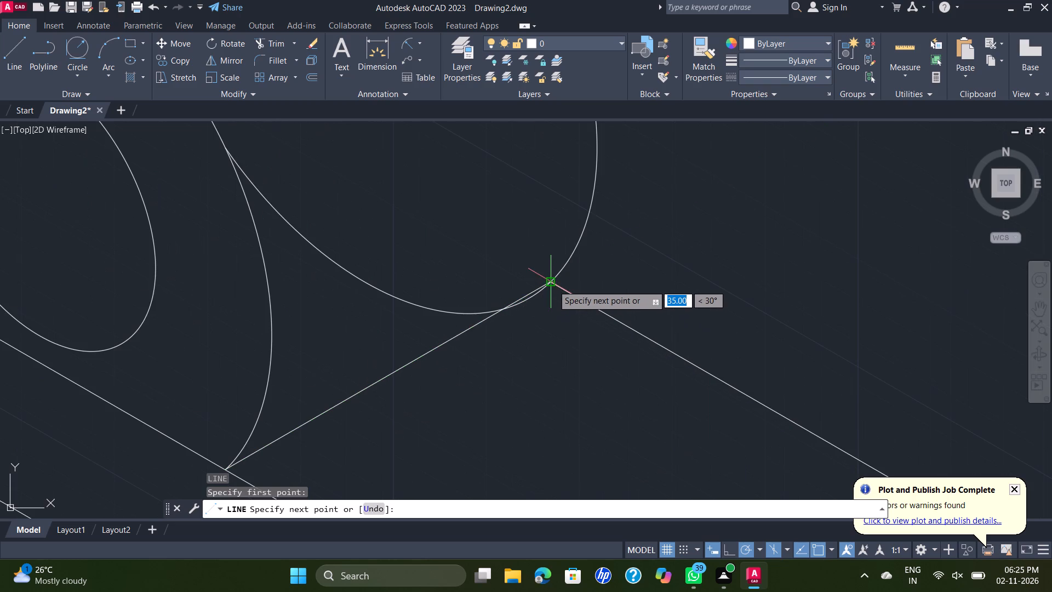
left_click(553, 282)
key("Escape")
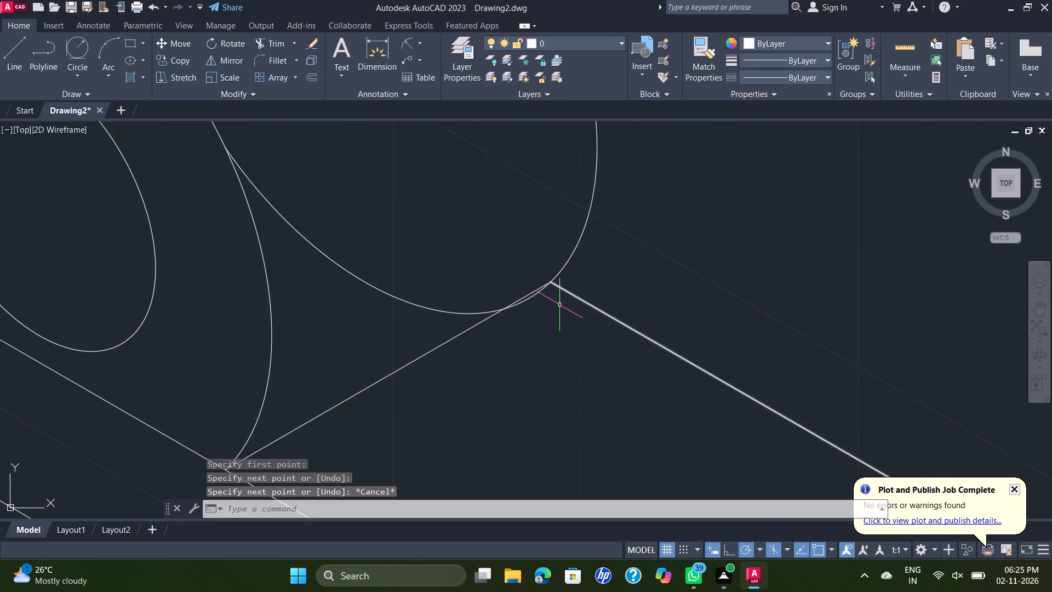
Fillet the front arc's lower right end to the base's front upper edge, trying radius 3 before setting the radius to 5.
scroll(556, 311, "down", 3)
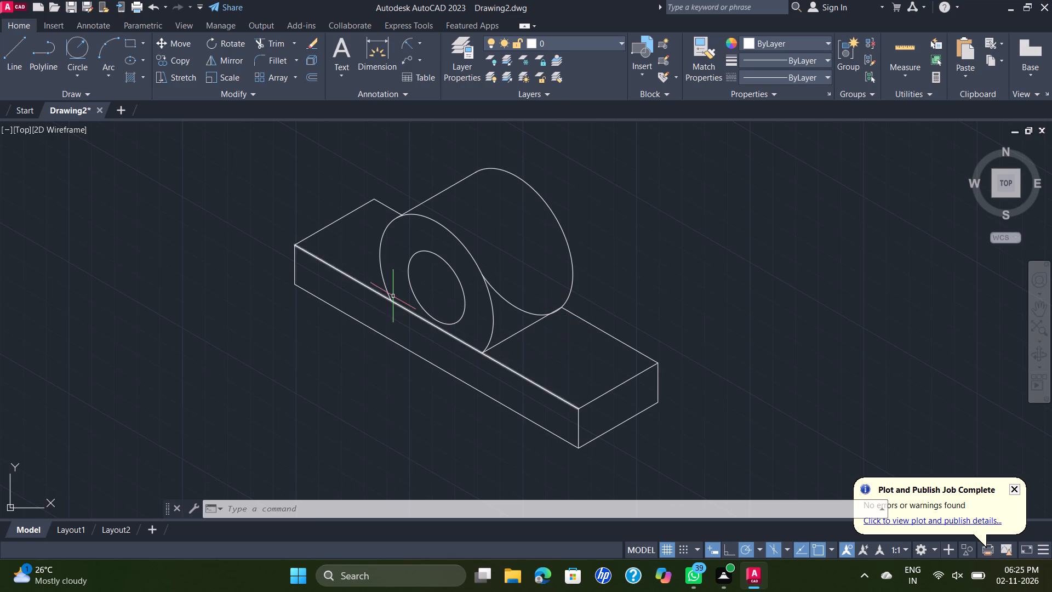
key("r")
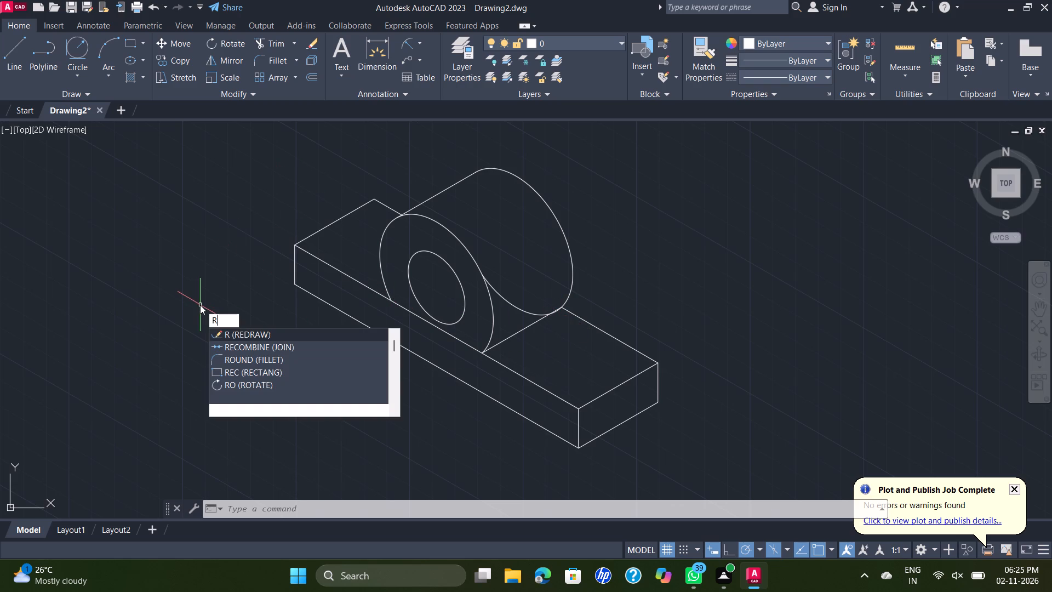
key("Escape")
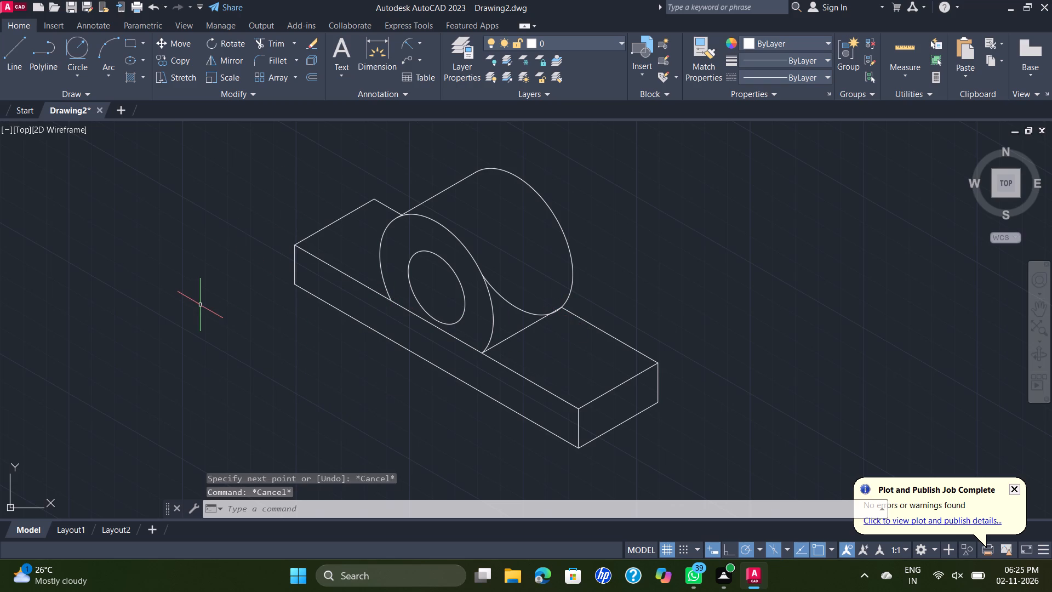
key("f")
key("Return")
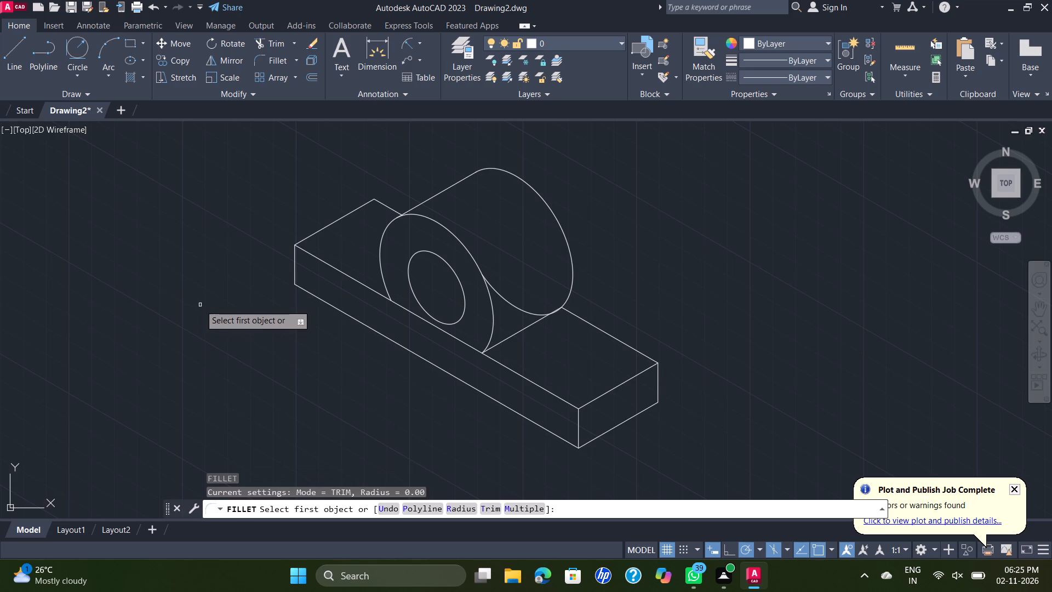
left_click(490, 332)
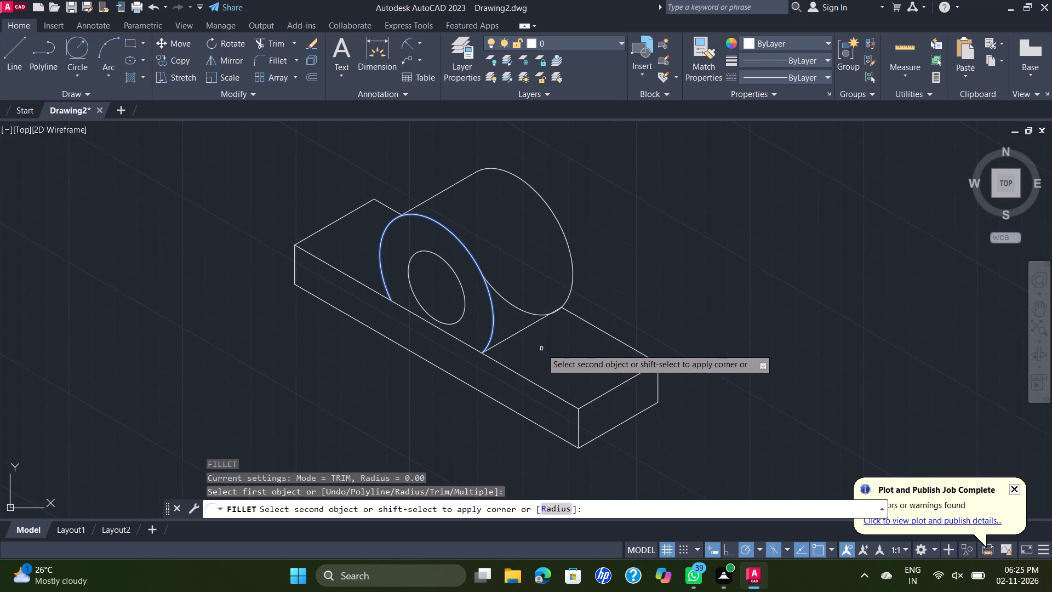
left_click(558, 503)
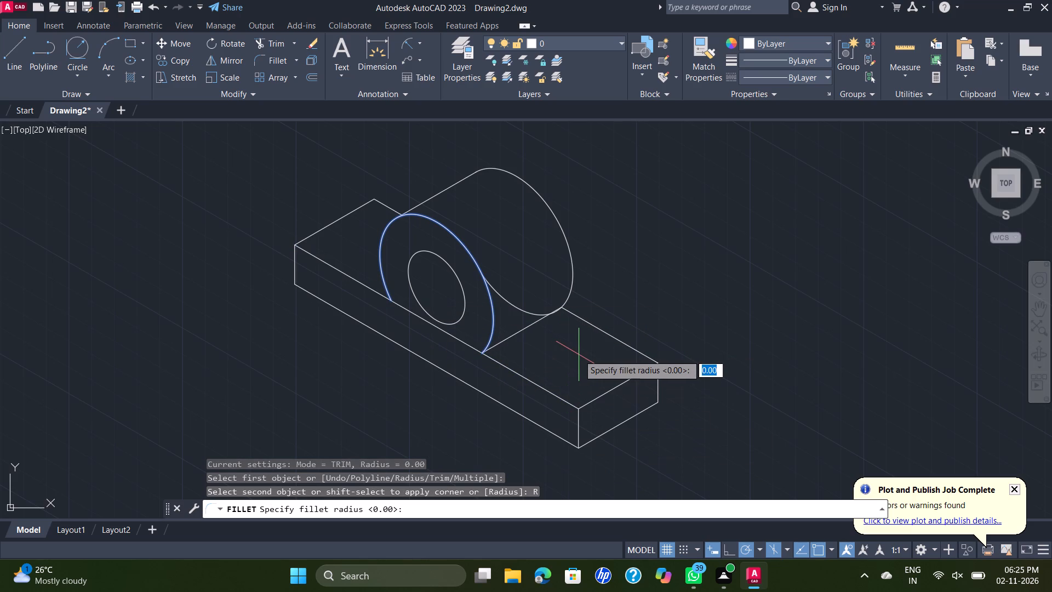
key("3")
key("Return")
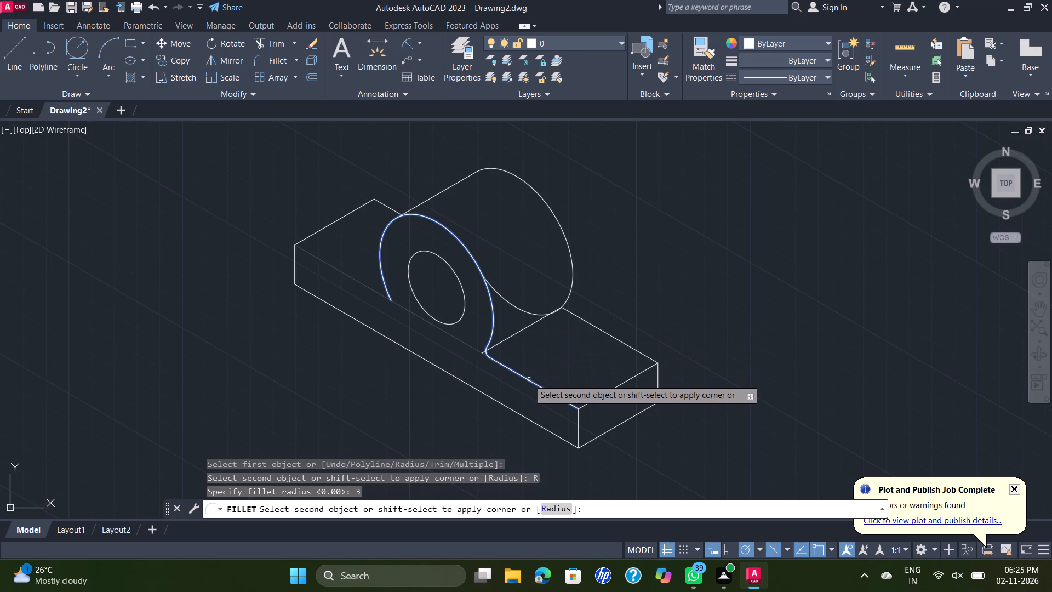
left_click(552, 505)
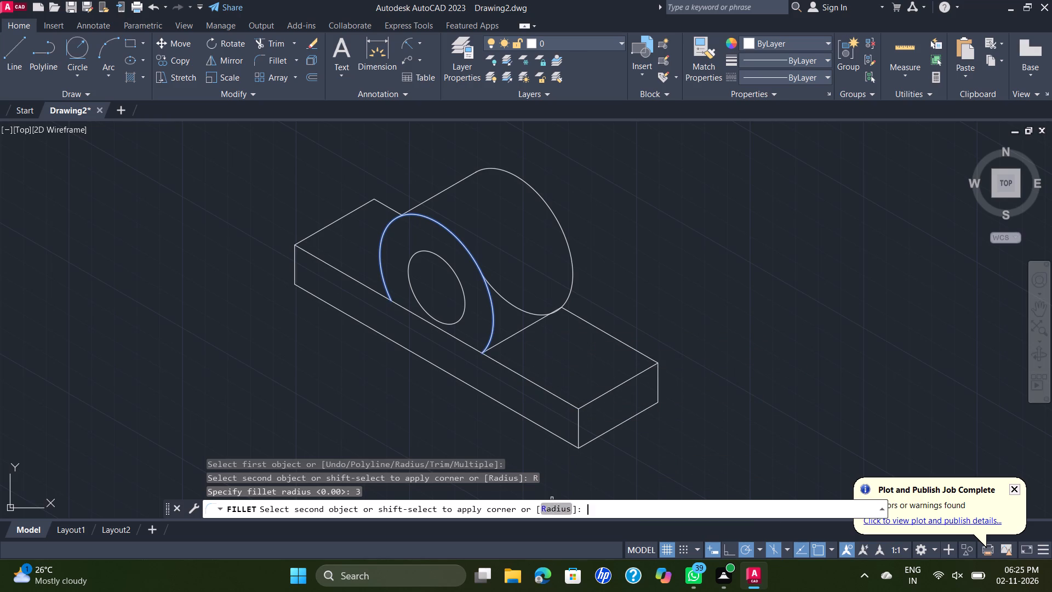
key("5")
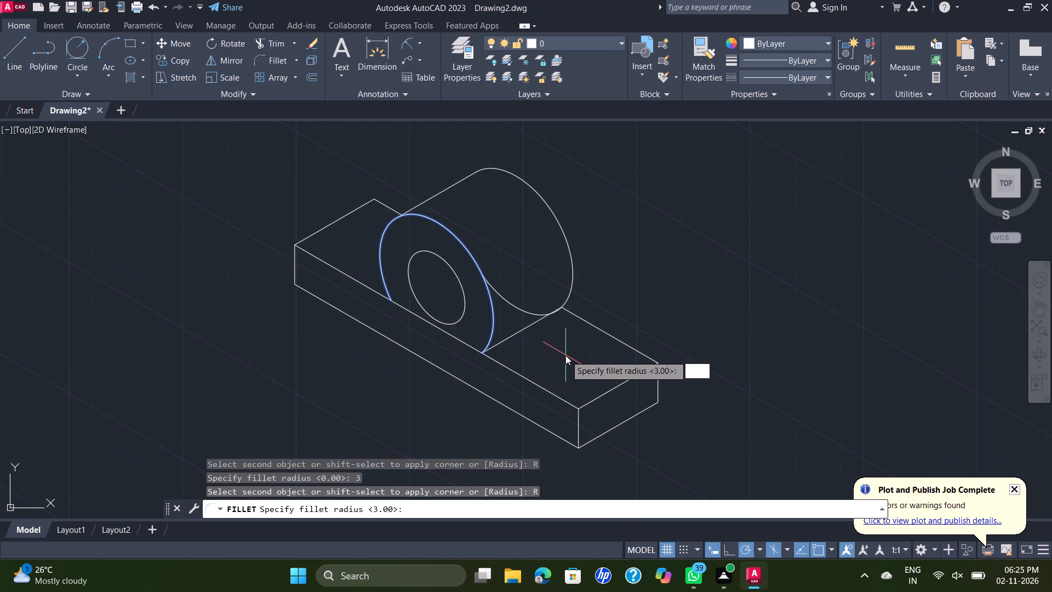
key("Return")
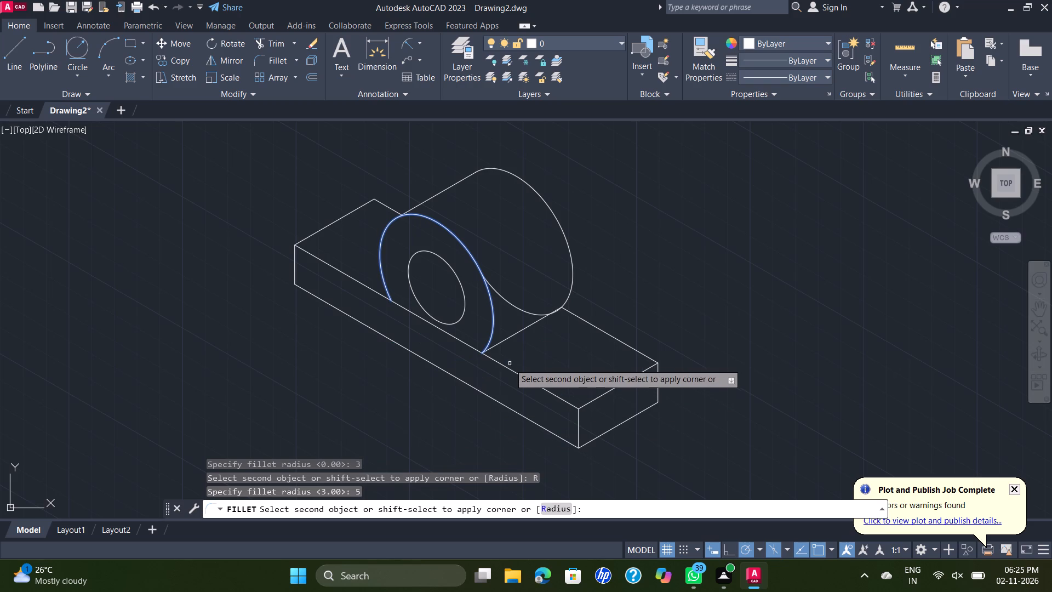
left_click(512, 371)
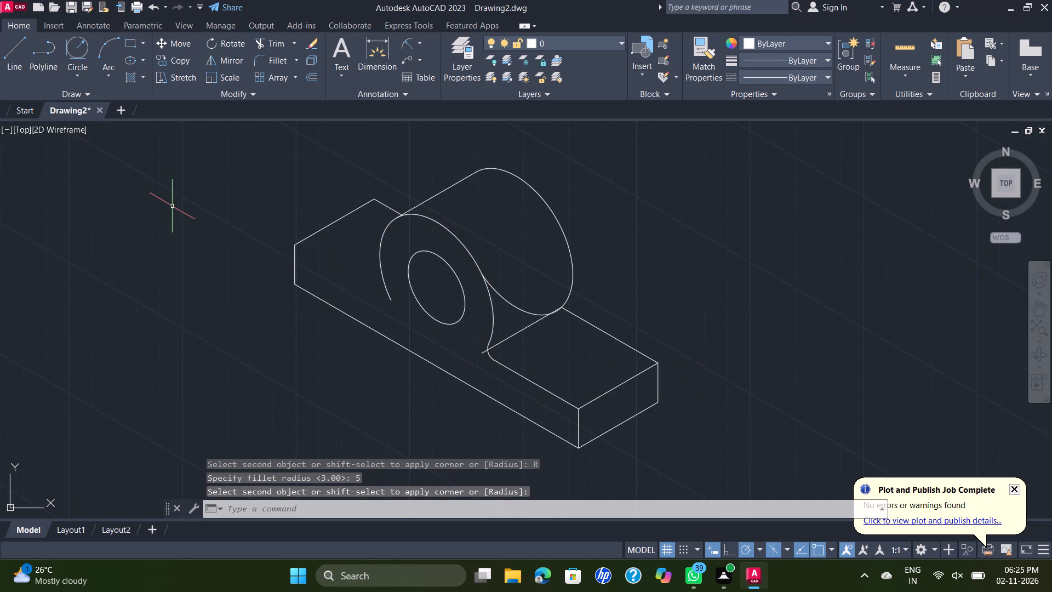
Redraw the base's front upper edge with a line from its upper-left front corner to the front arc's lower left end.
key("l")
key("Return")
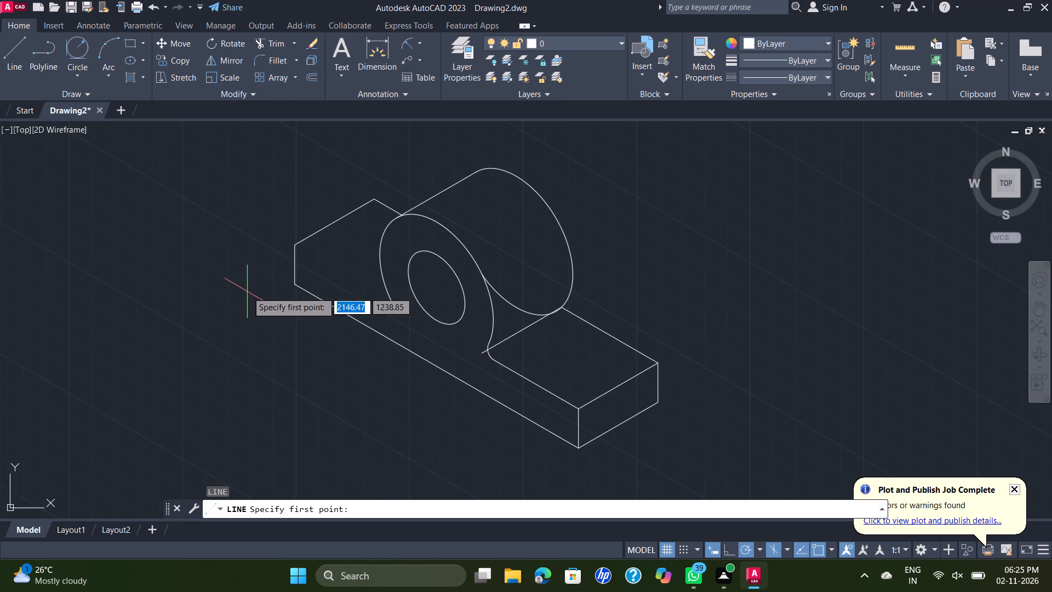
left_click(297, 242)
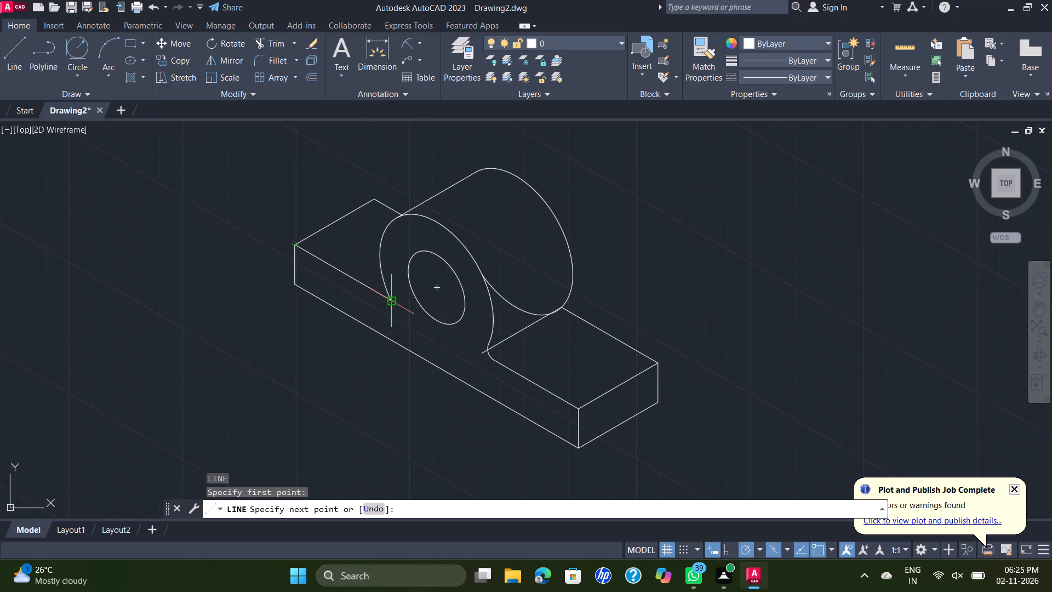
left_click(391, 300)
key("Escape")
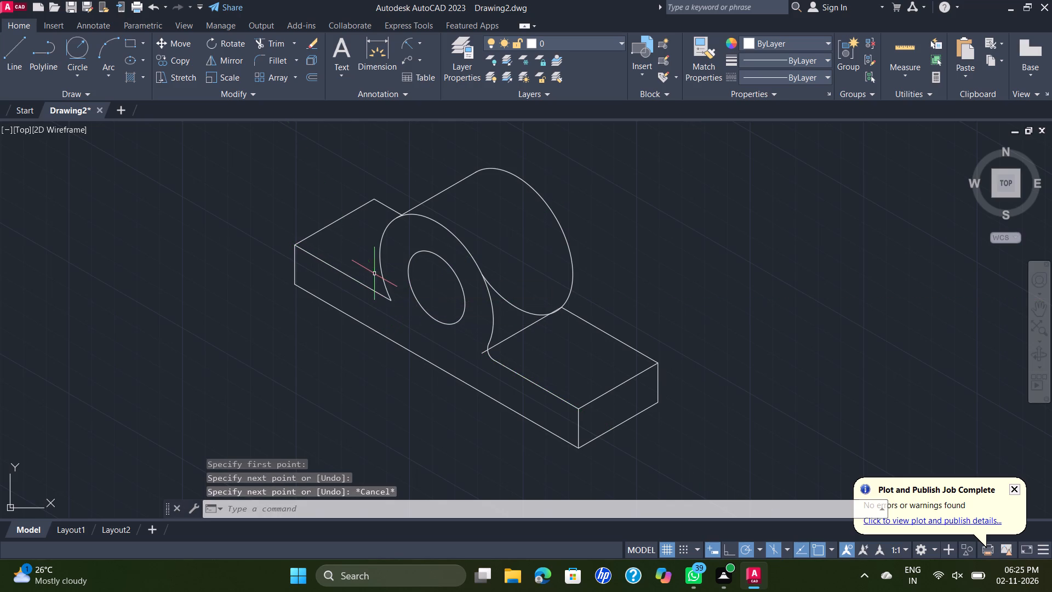
Fillet the redrawn left front upper edge to the front arc's lower left end with radius 2.5.
key("f")
key("Return")
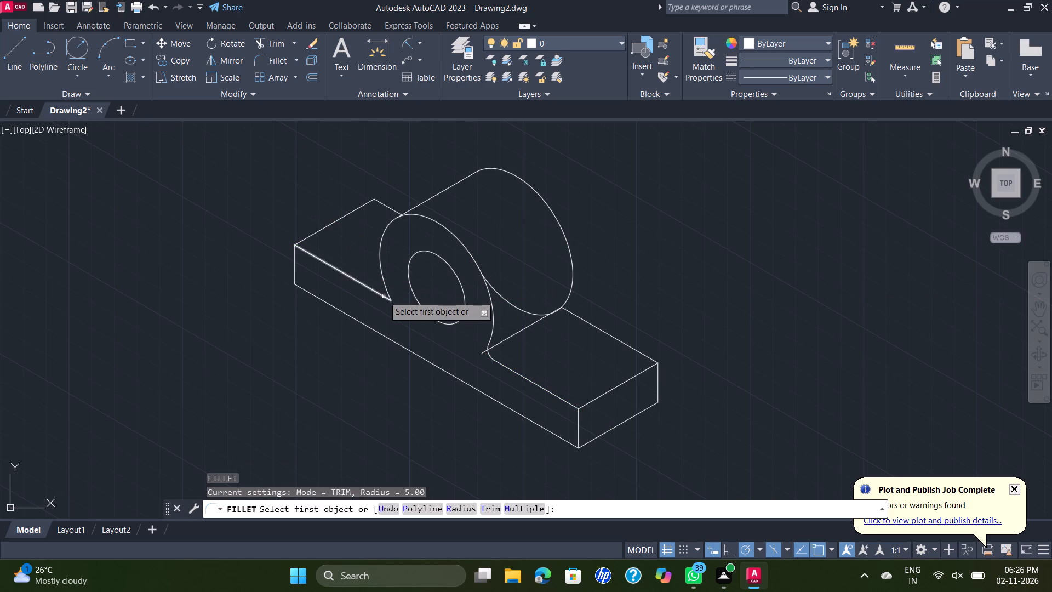
left_click(381, 297)
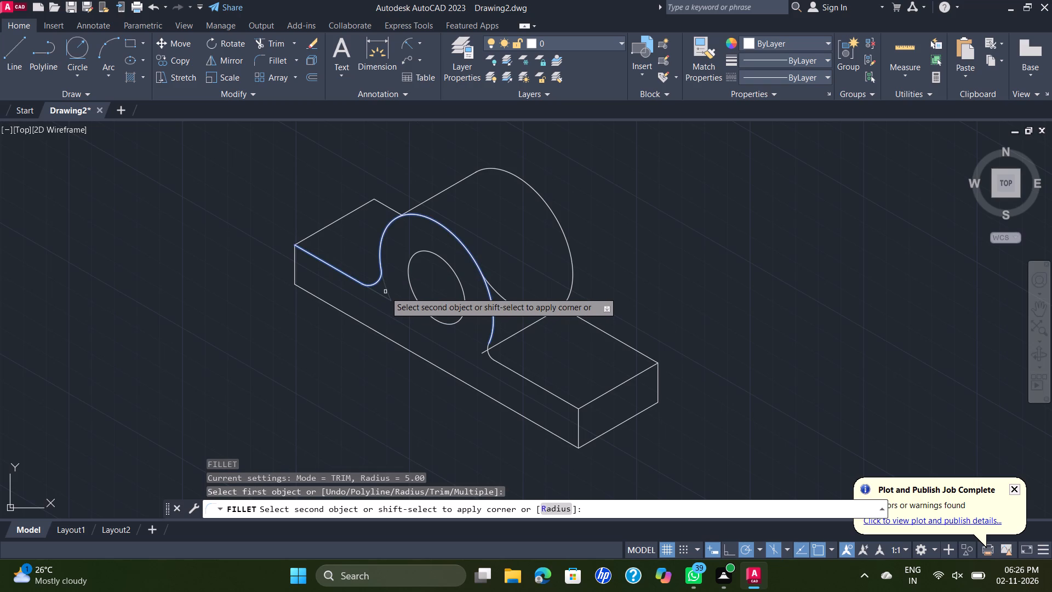
left_click(559, 497)
left_click(565, 506)
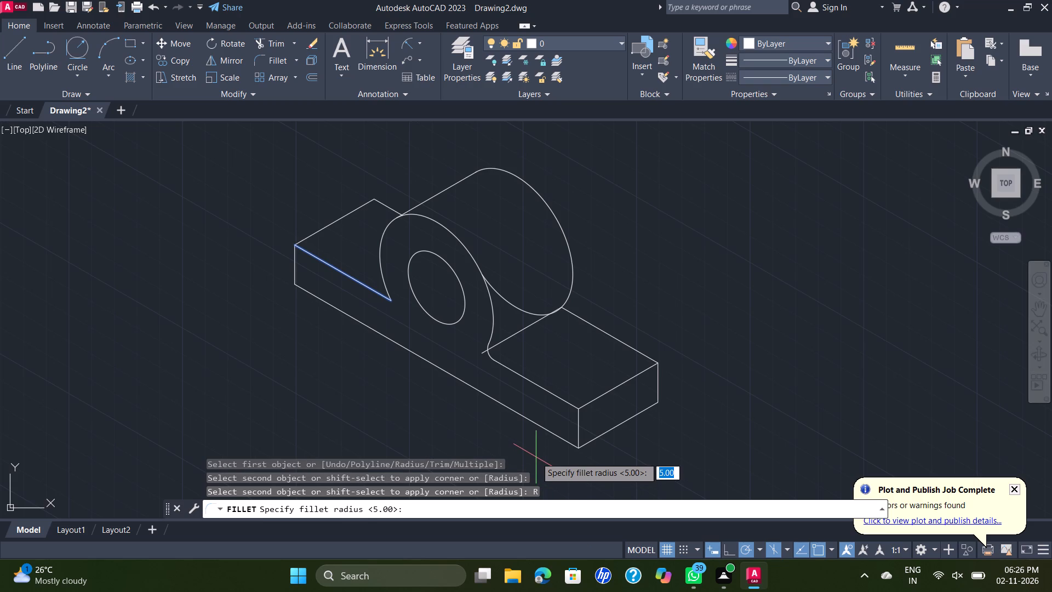
type("2.5")
key("Return")
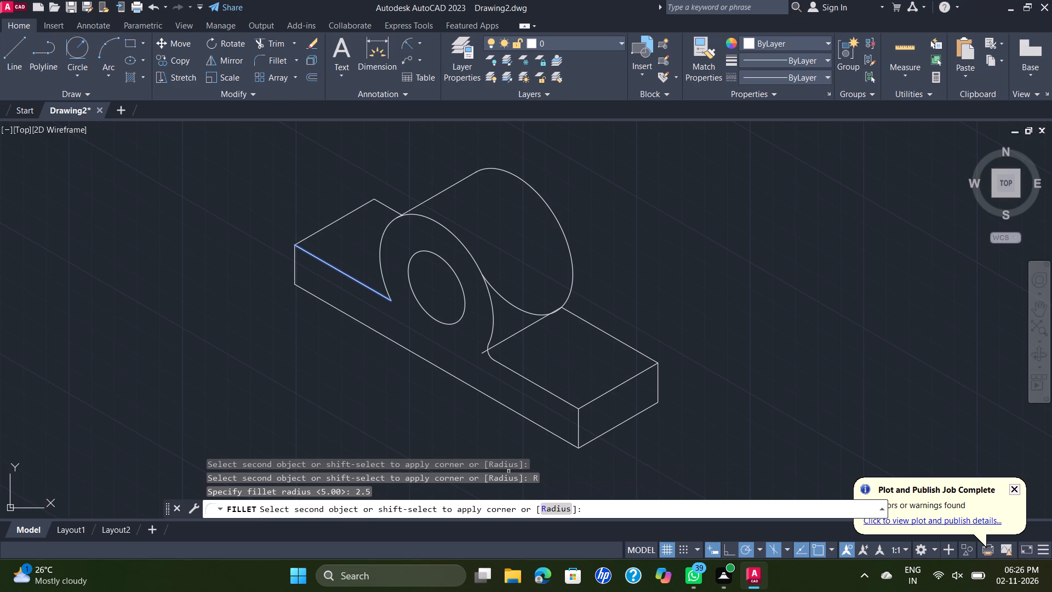
left_click(385, 277)
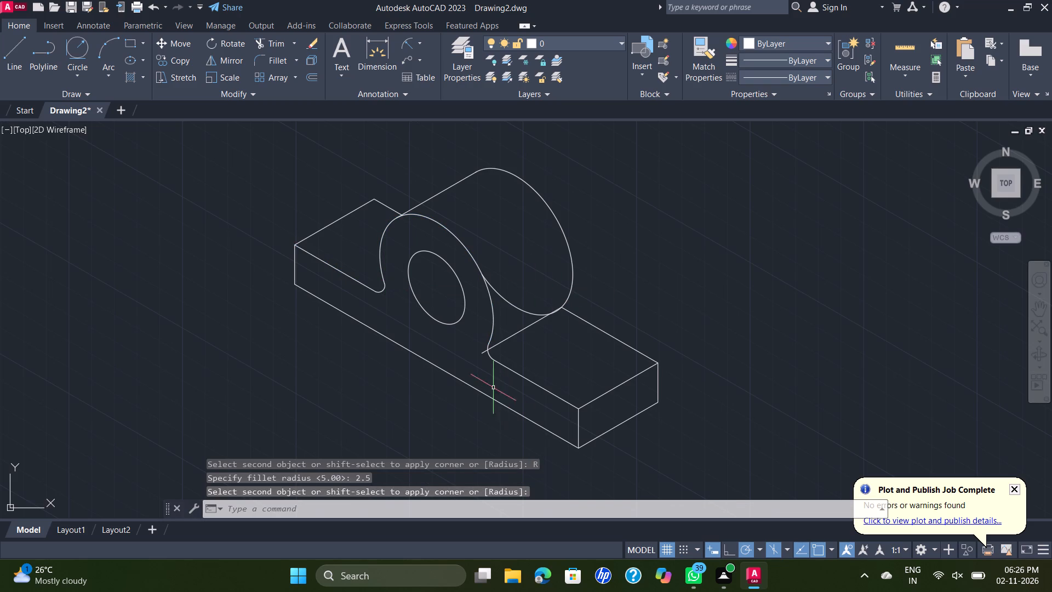
Trim the depth line's stub beyond the right fillet and the rear outer isocircle's lower arc above that line.
type("TR")
key("Return")
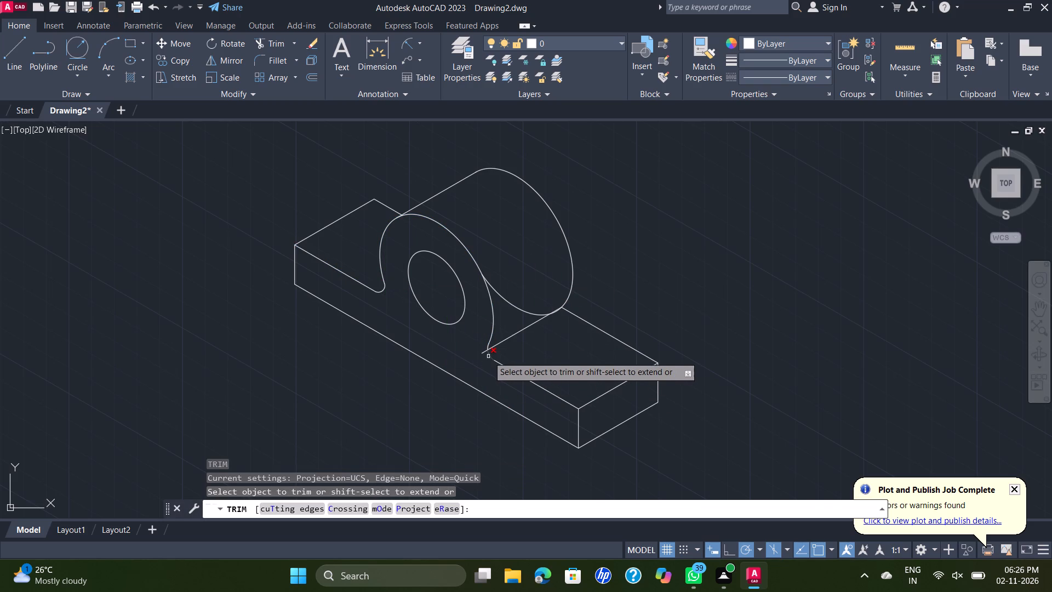
left_click(484, 355)
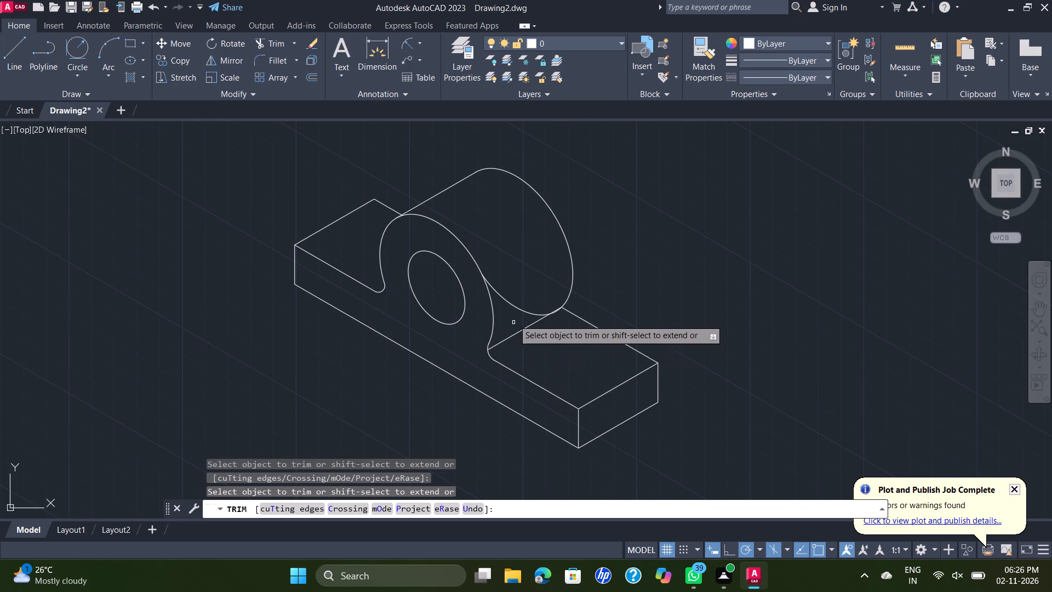
left_click(505, 302)
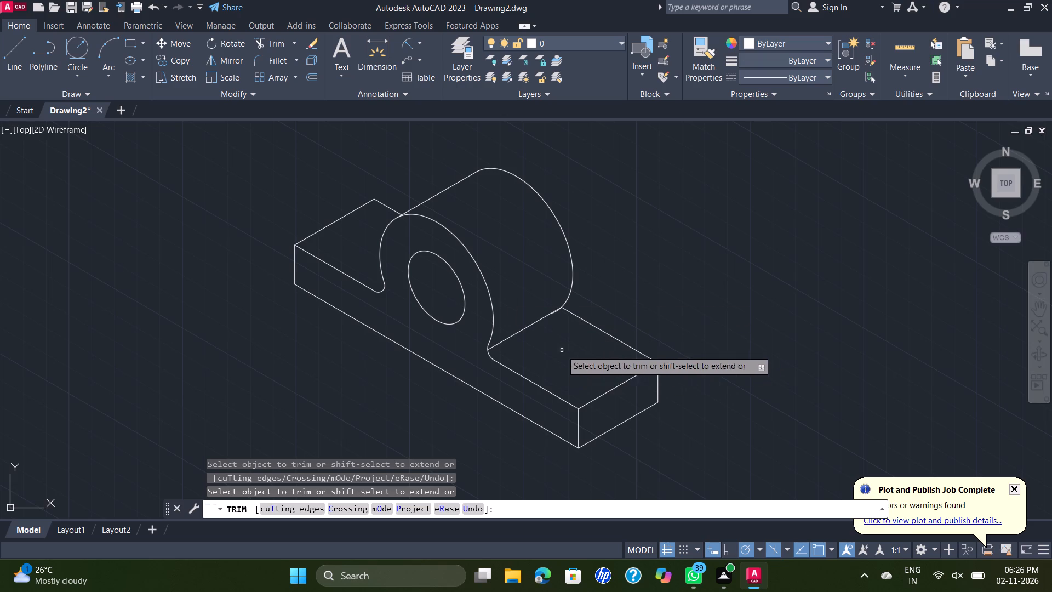
Trim the rear arc's remaining sliver below the right-hand depth line, and trim away that depth line itself.
scroll(555, 321, "up", 4)
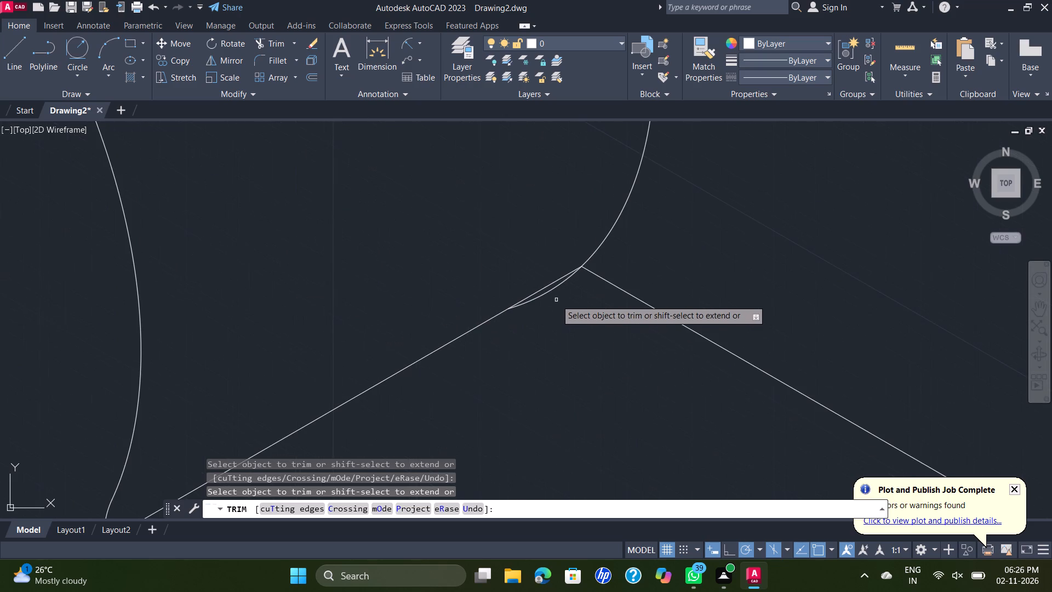
left_click(557, 287)
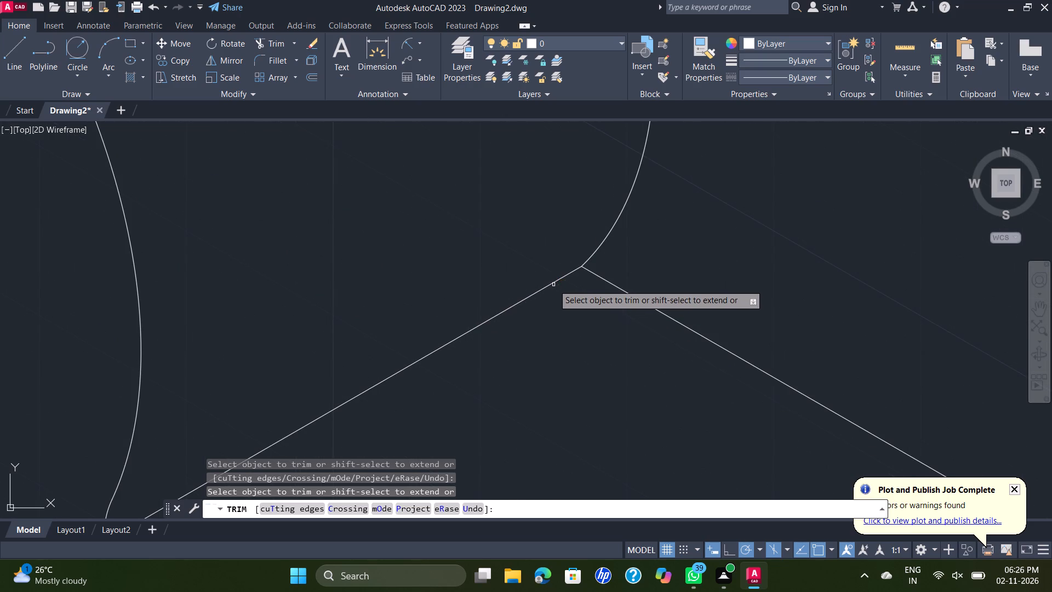
left_click(550, 283)
scroll(554, 281, "down", 5)
key("Escape")
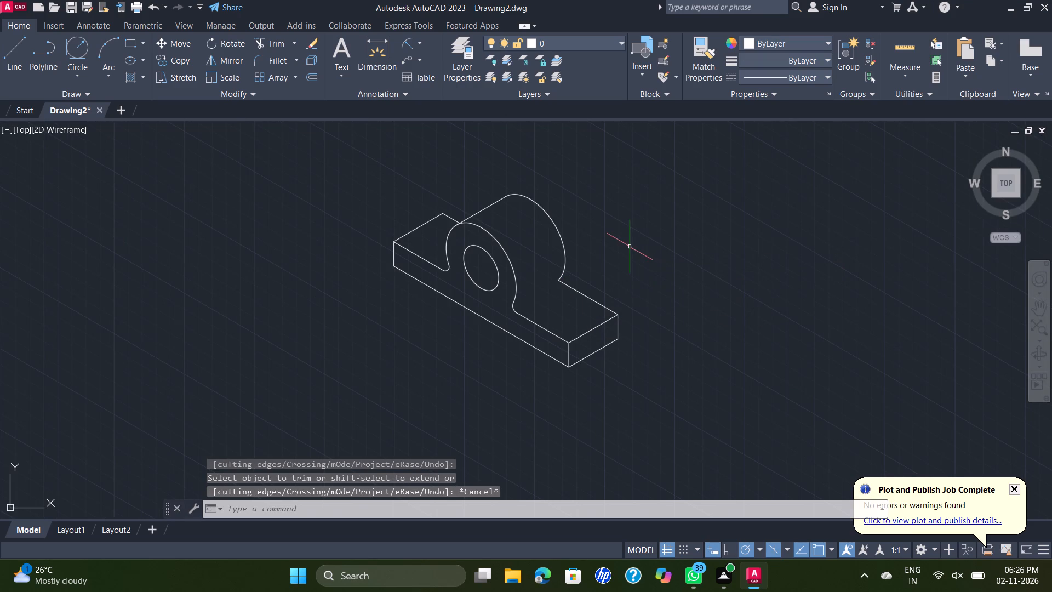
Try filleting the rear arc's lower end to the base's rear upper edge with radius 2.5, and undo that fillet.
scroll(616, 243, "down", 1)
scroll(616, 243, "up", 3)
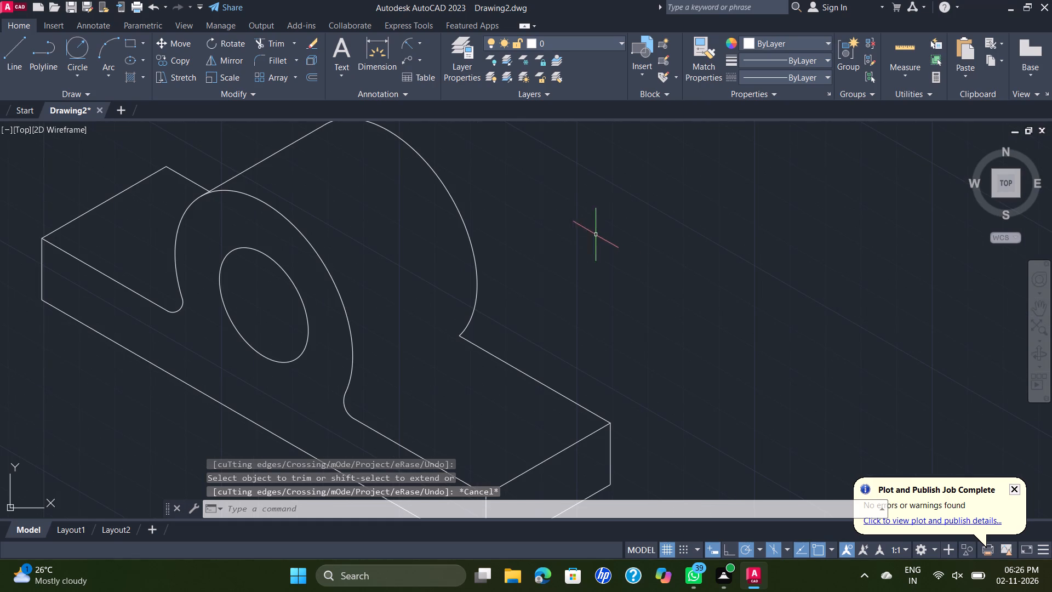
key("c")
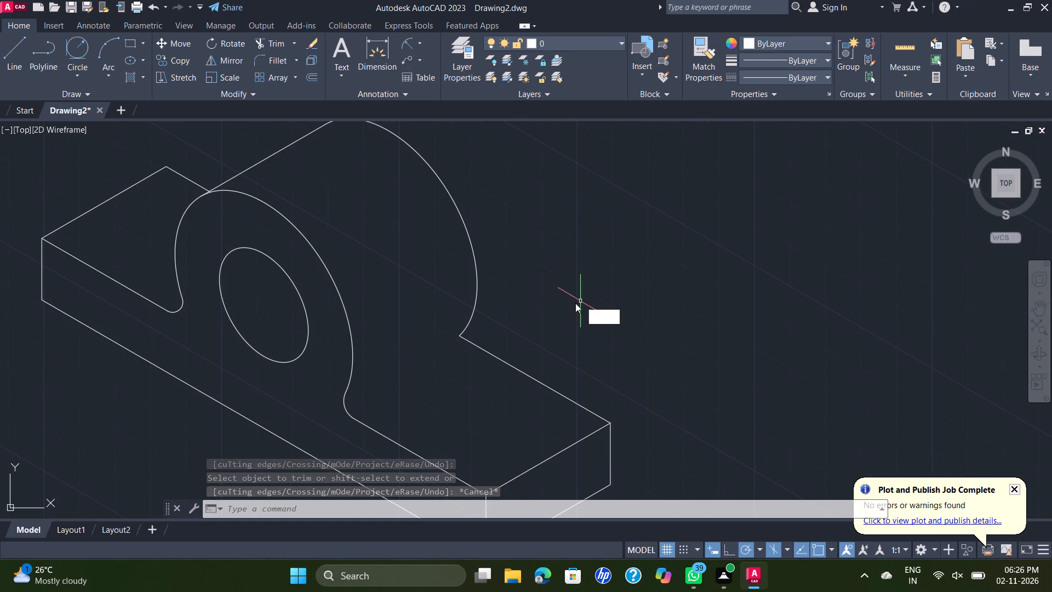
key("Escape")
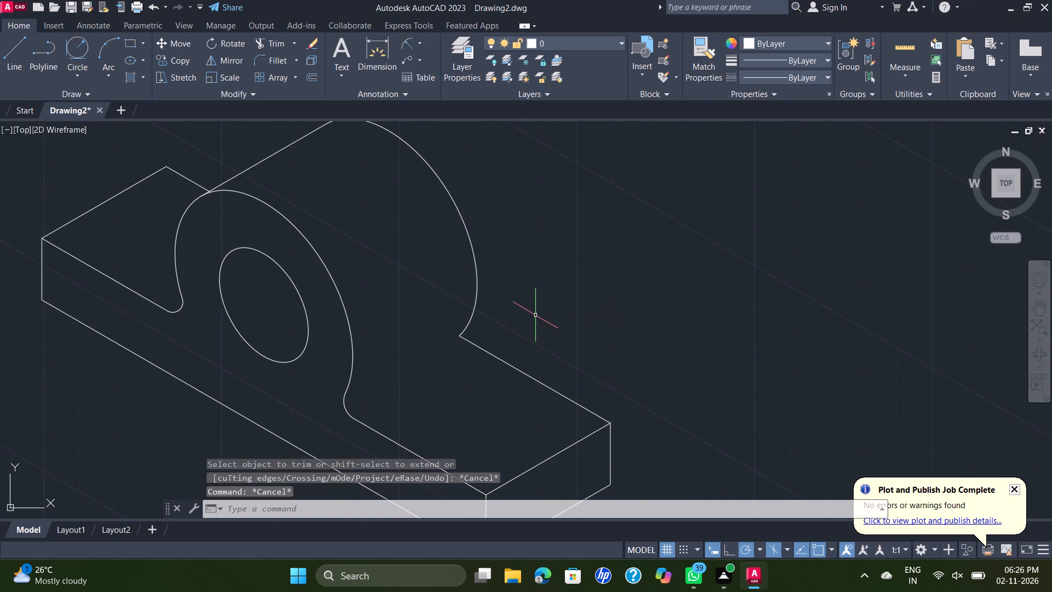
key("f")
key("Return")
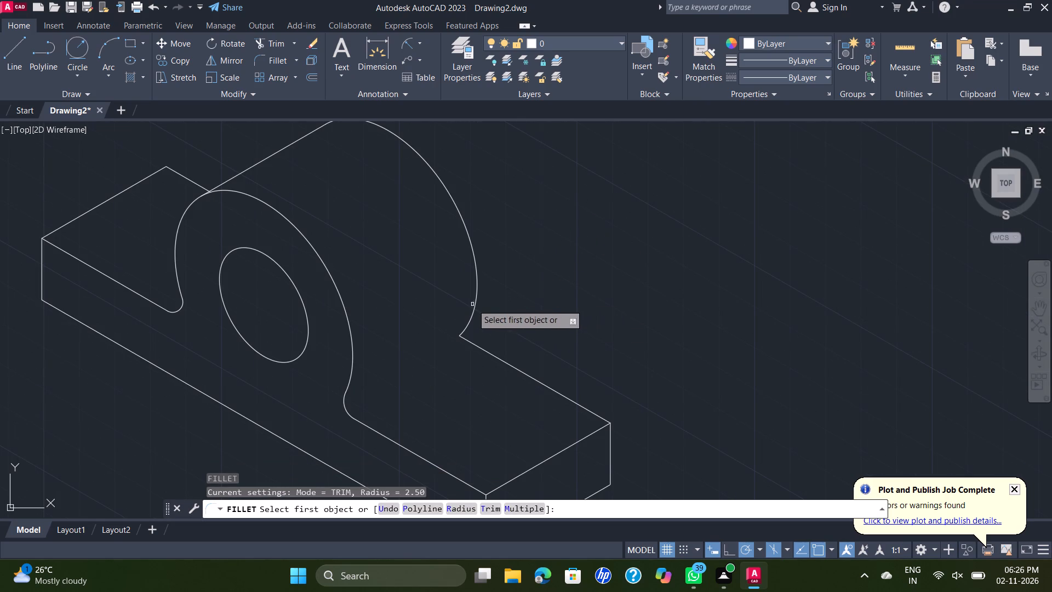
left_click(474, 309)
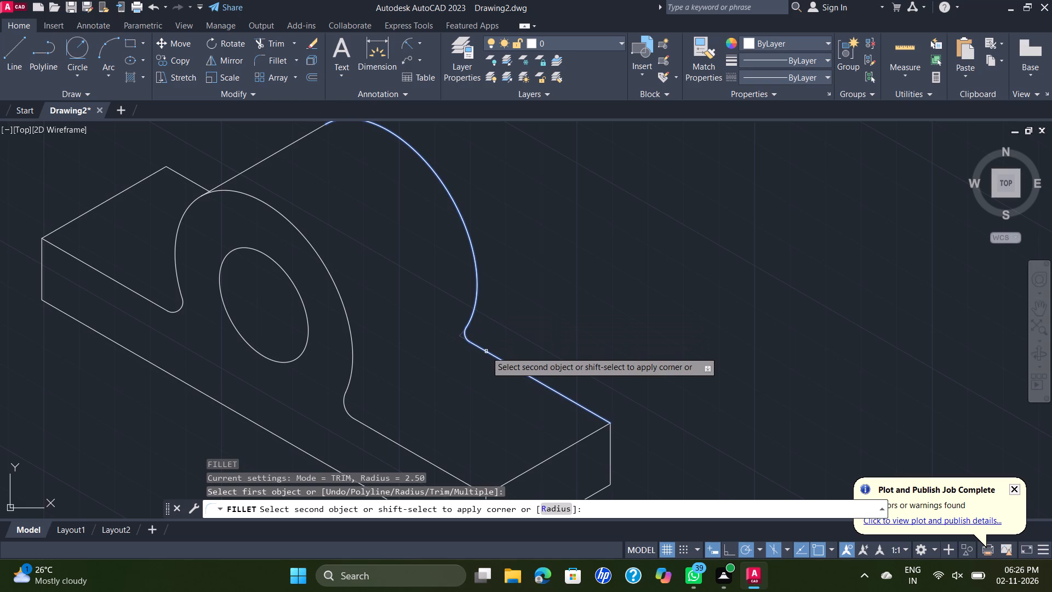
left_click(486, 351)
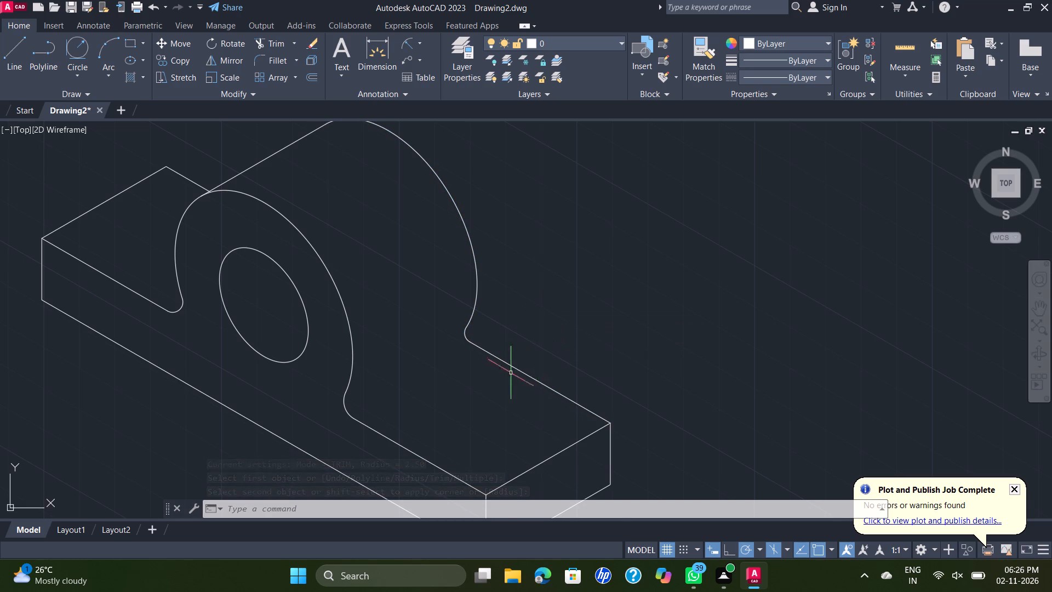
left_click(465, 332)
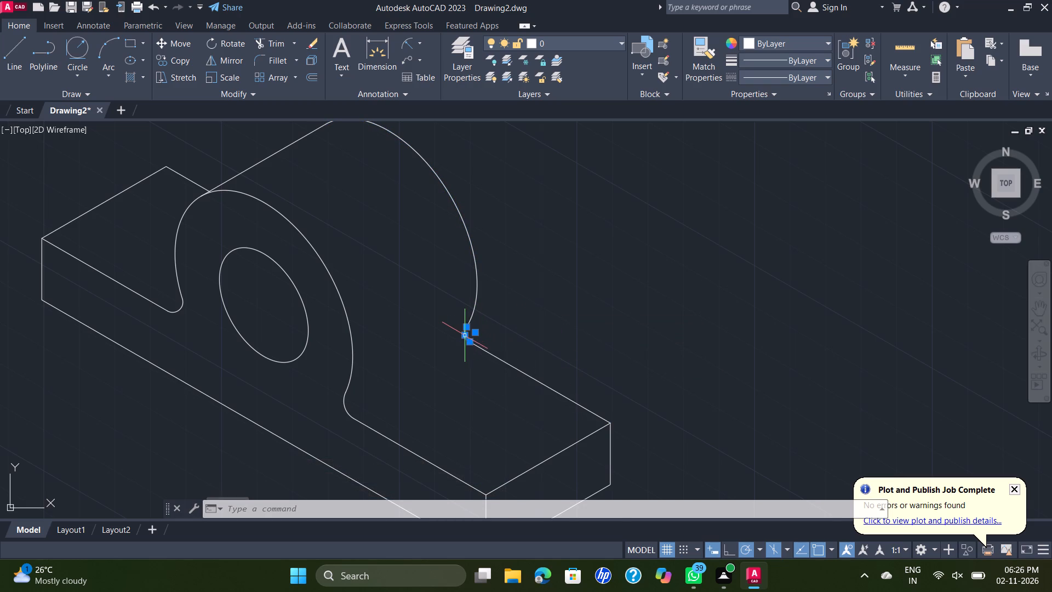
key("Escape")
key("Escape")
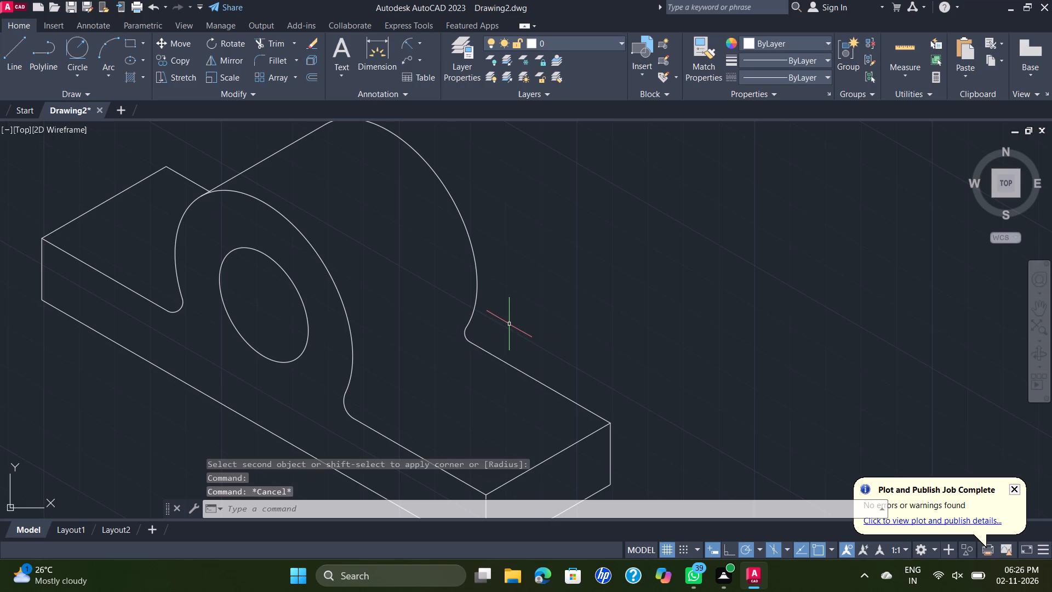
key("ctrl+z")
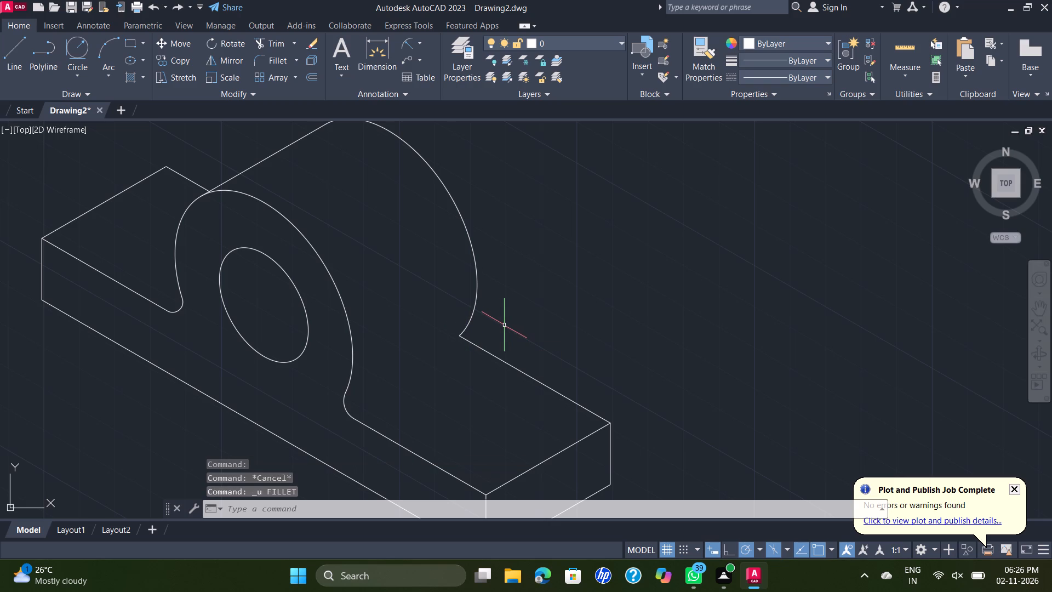
Fillet the rear arc's lower end to the base's rear upper edge with radius 5.
key("f")
key("Return")
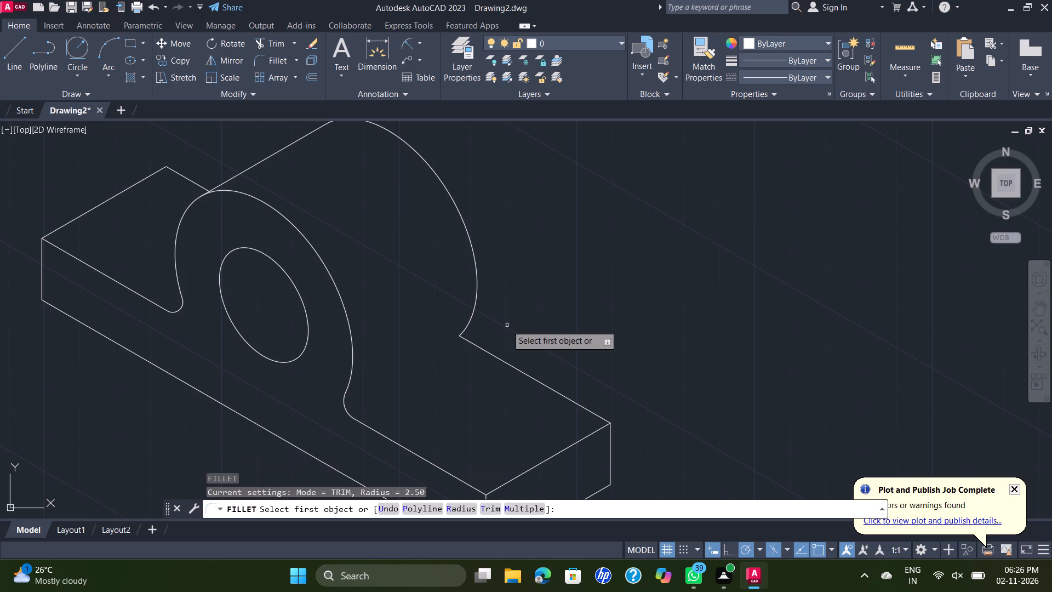
left_click(469, 322)
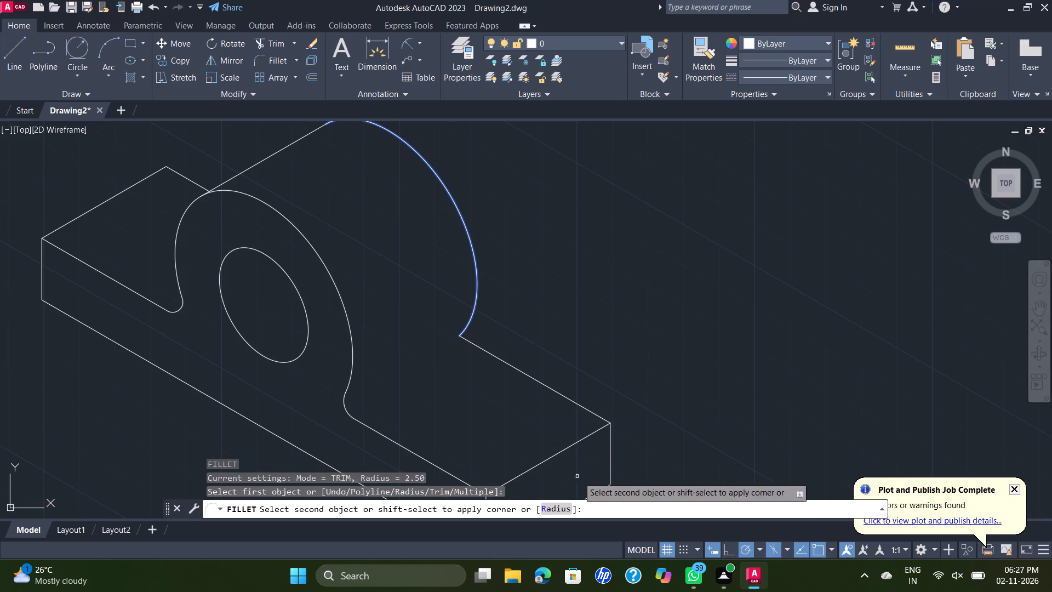
left_click(564, 508)
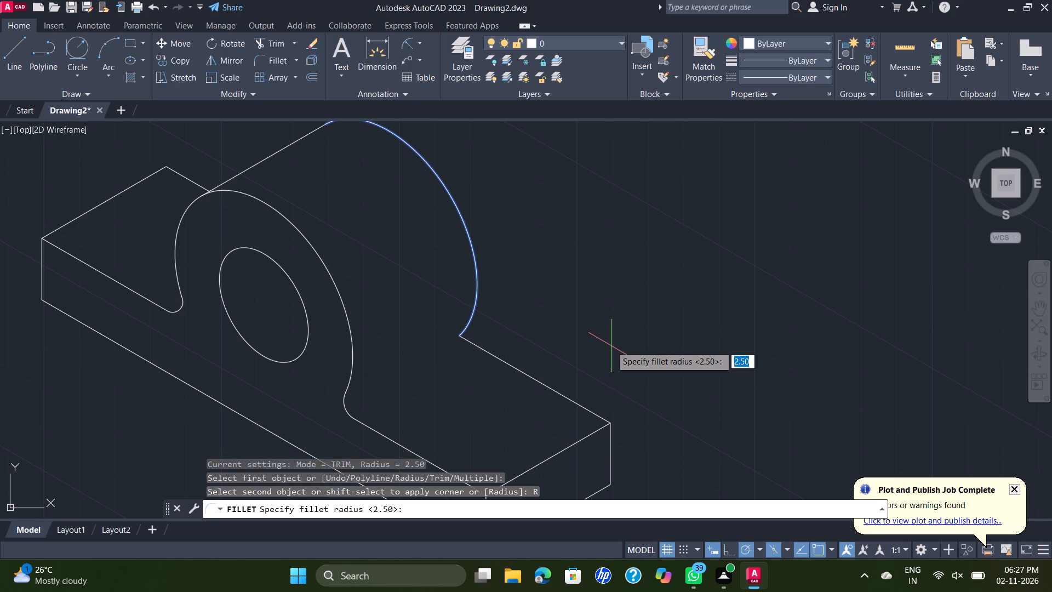
key("5")
key("Return")
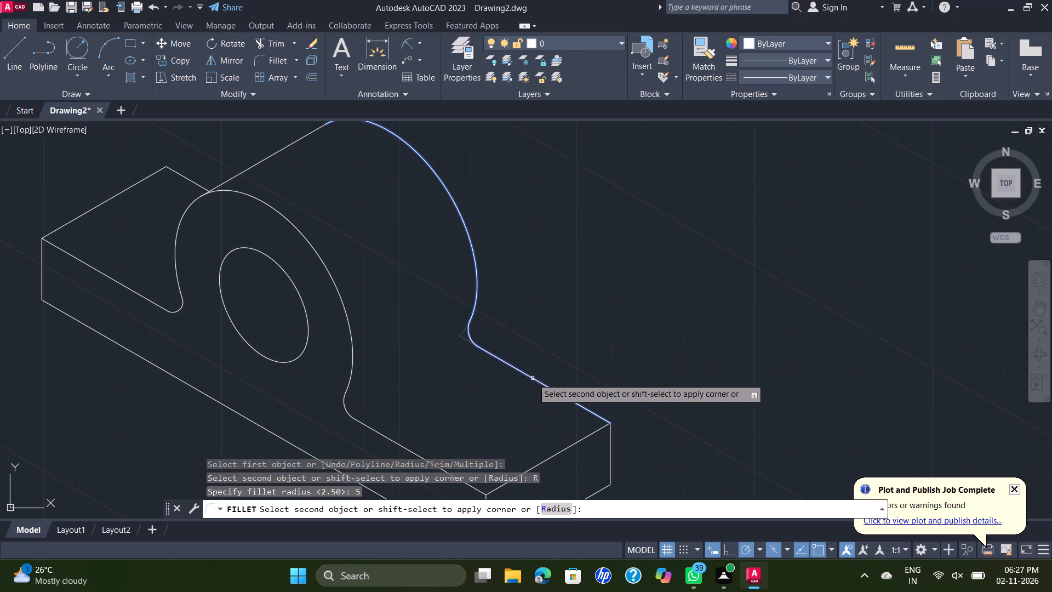
left_click(533, 378)
key("Escape")
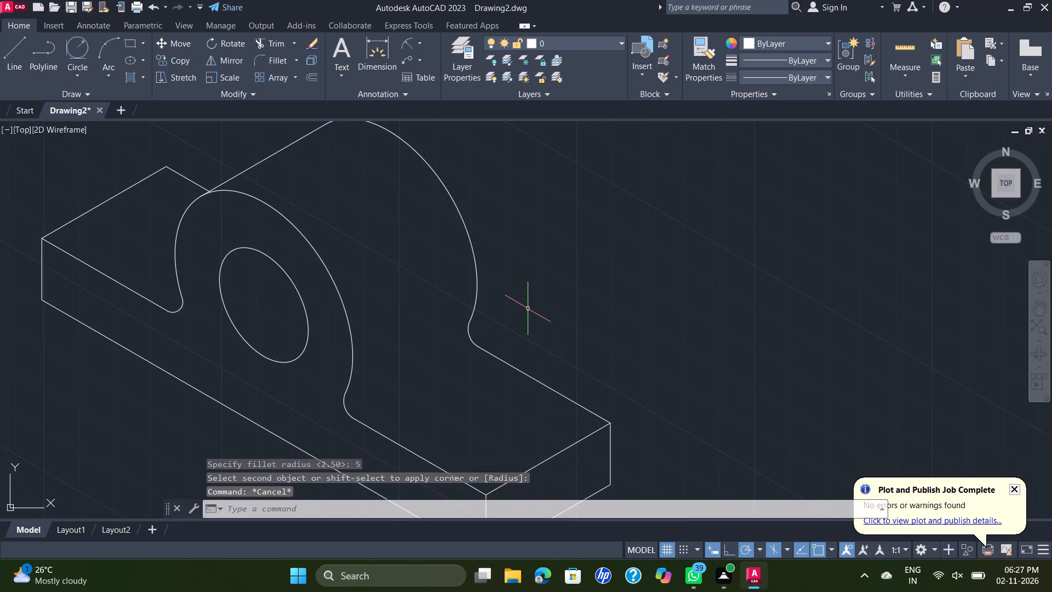
Draw a line joining the upper ends of the front and rear fillets on the body's right side.
key("l")
key("Return")
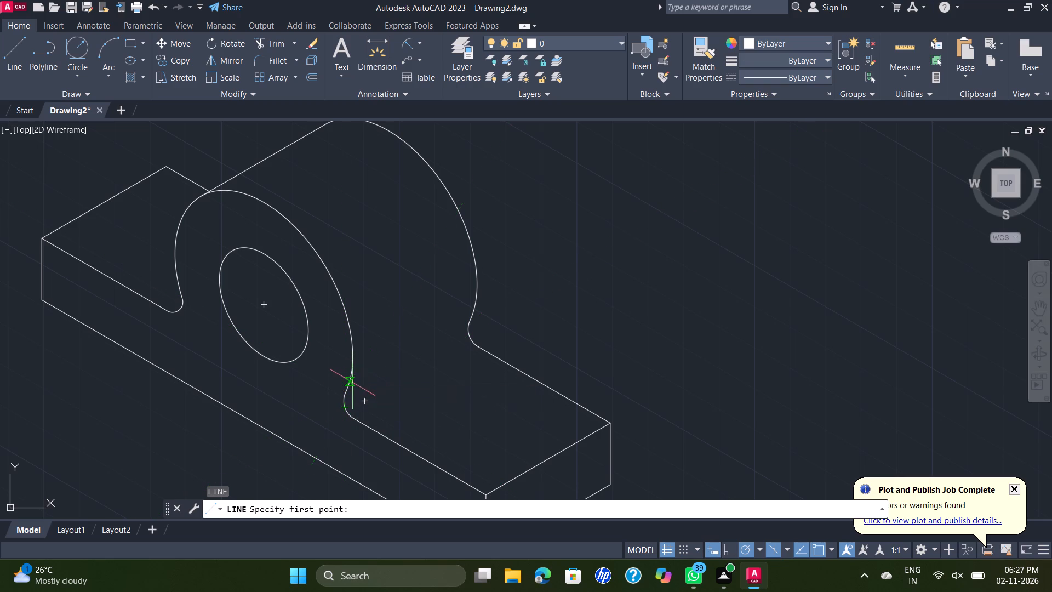
scroll(352, 386, "up", 2)
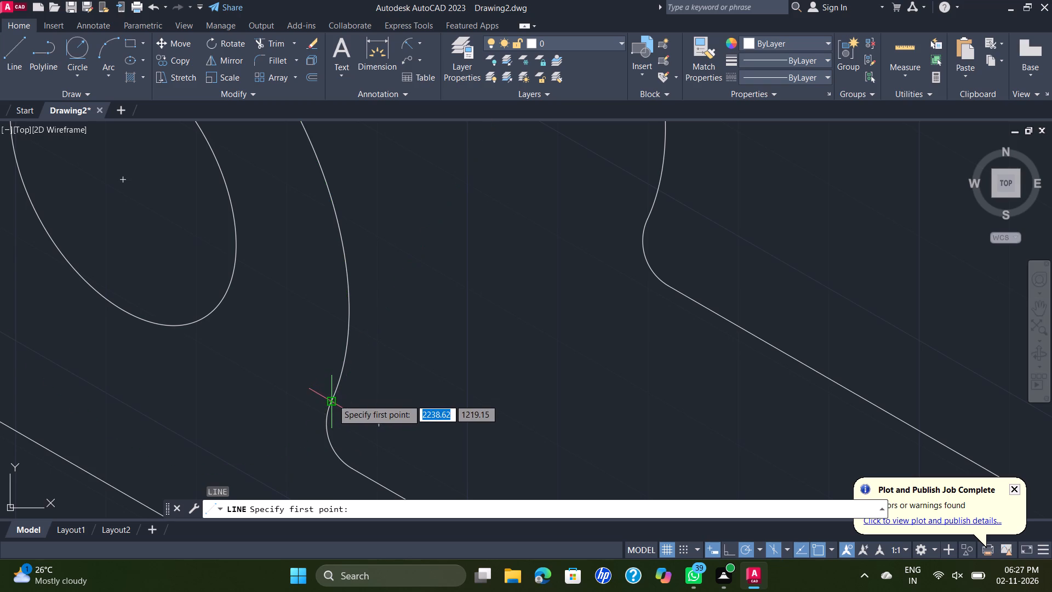
left_click(333, 400)
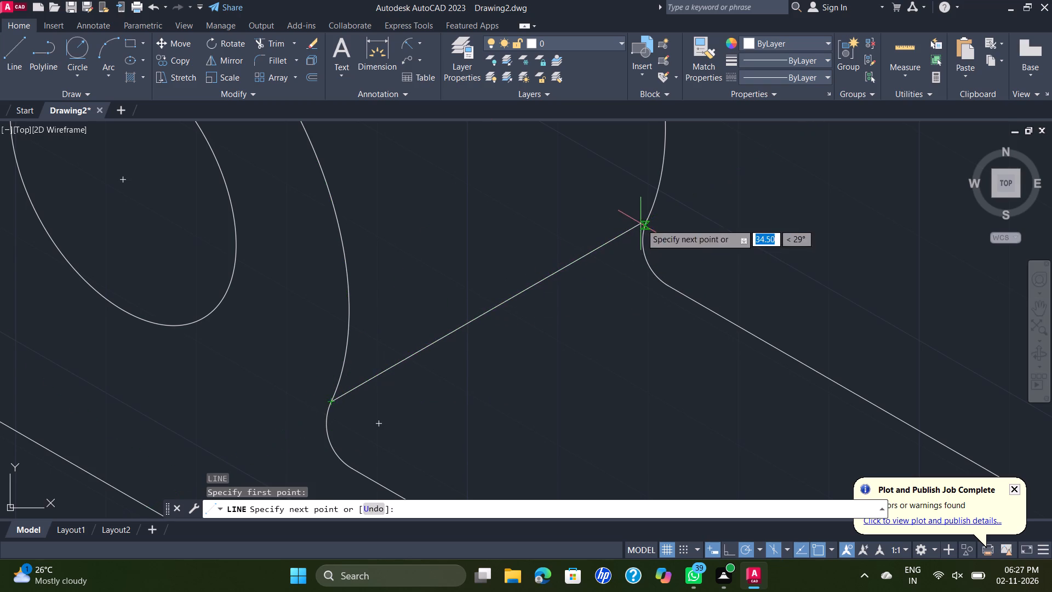
left_click(649, 217)
key("Escape")
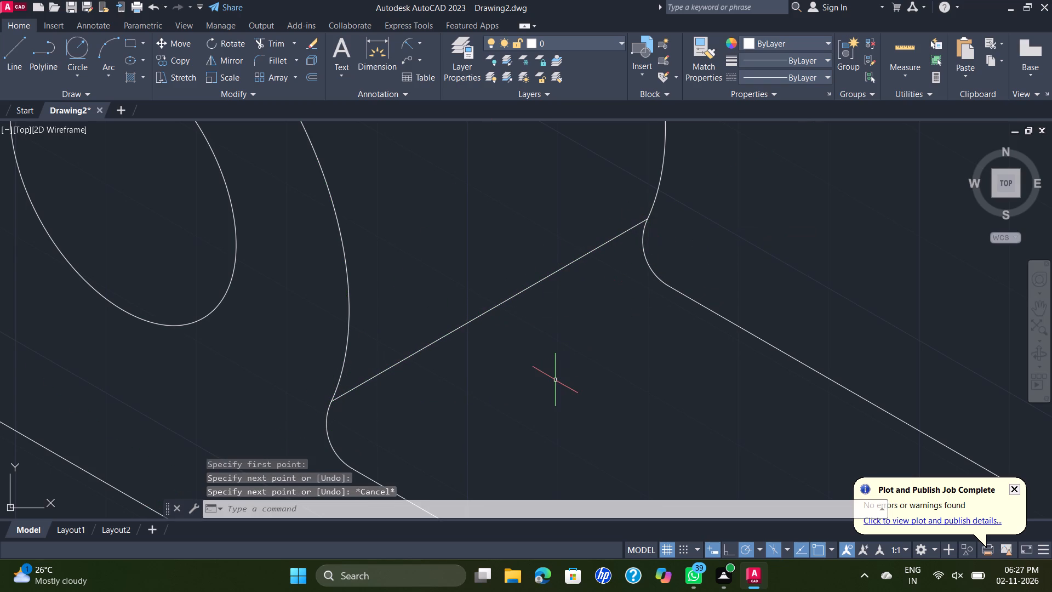
Draw a 35 mm line joining the lower ends of the same front and rear fillets where they meet the base.
scroll(556, 380, "down", 1)
key("space")
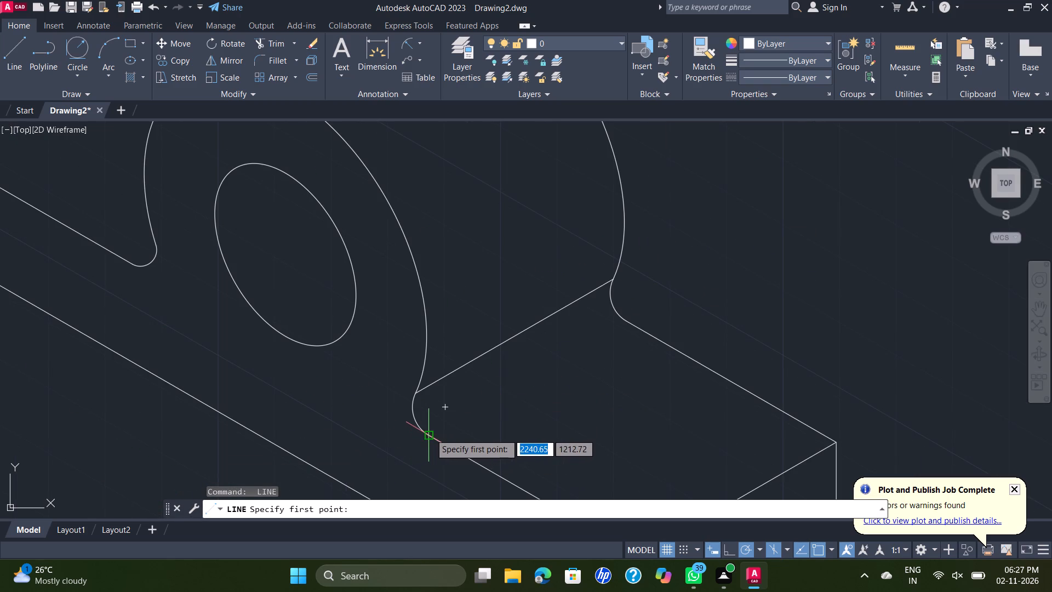
left_click(431, 432)
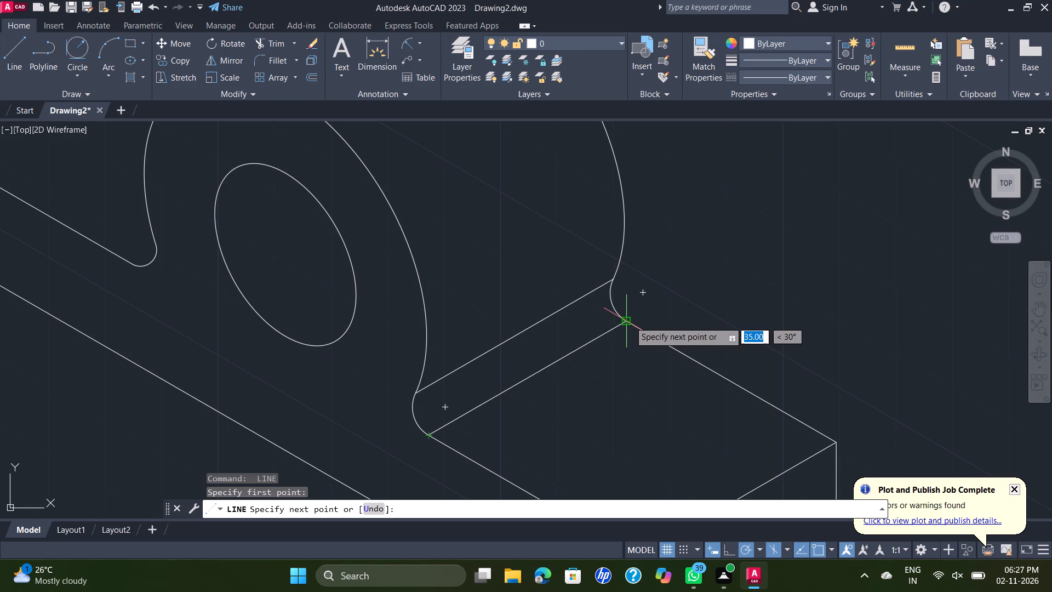
left_click(630, 321)
key("Escape")
Hatch the fillet strip between the two junction lines, trying the ANGLE and ANSI32 patterns and settling on ANSI31.
scroll(562, 327, "down", 1)
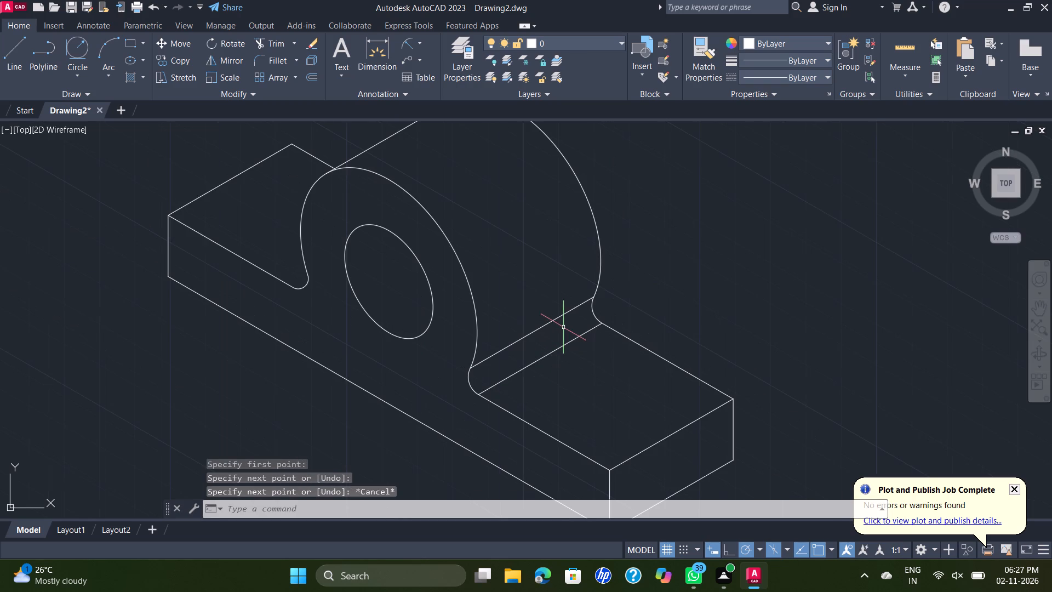
scroll(571, 327, "up", 1)
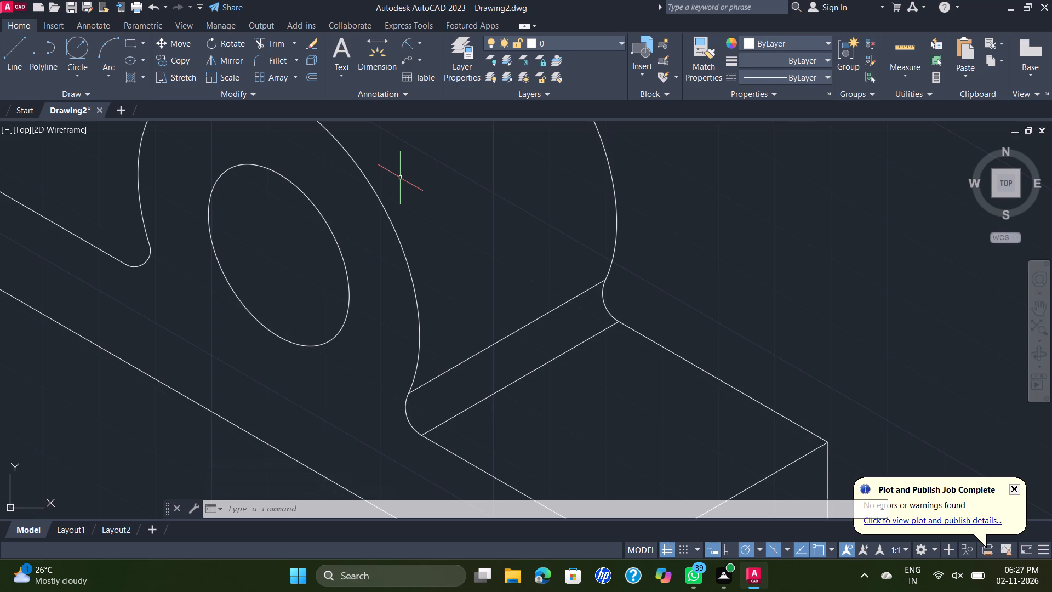
key("h")
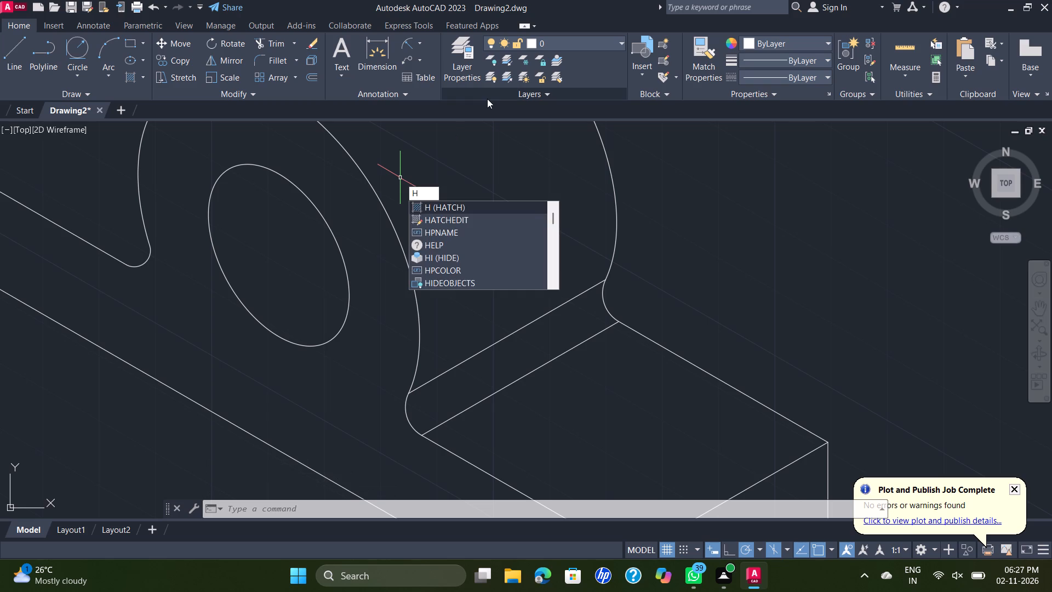
key("Return")
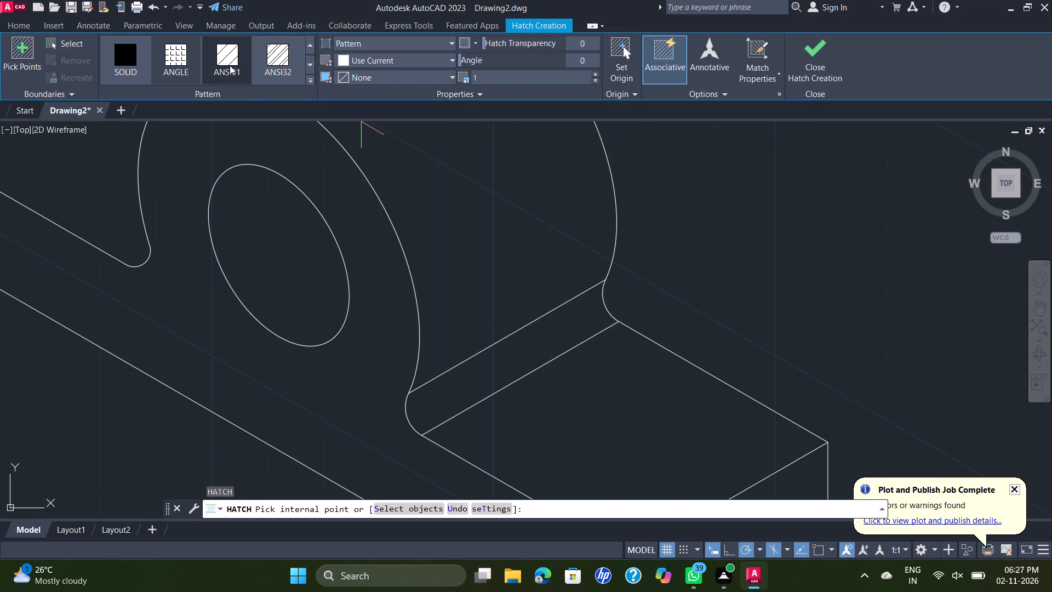
left_click(29, 49)
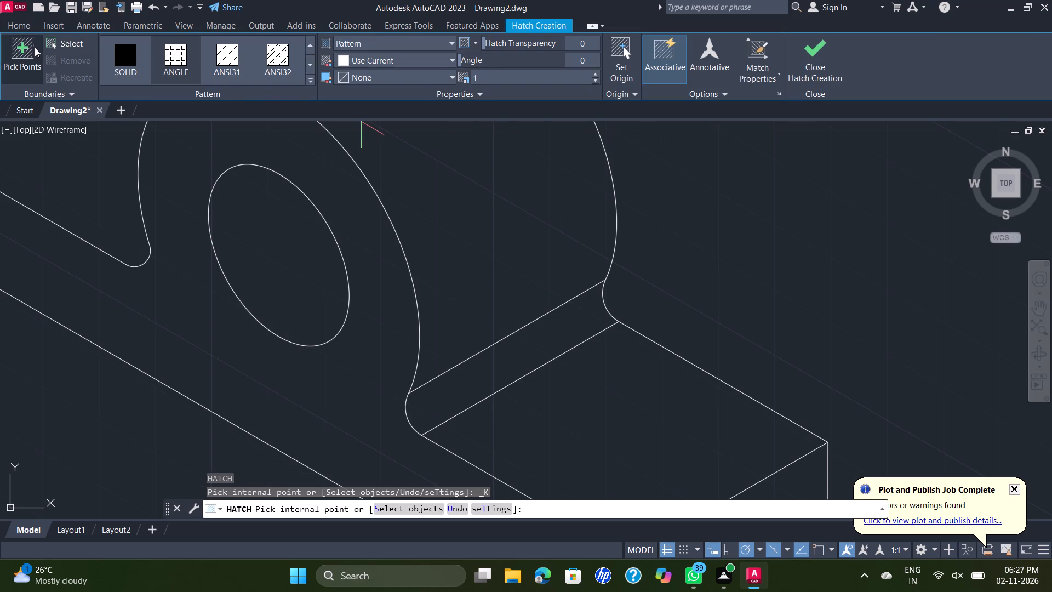
left_click(498, 348)
left_click(181, 60)
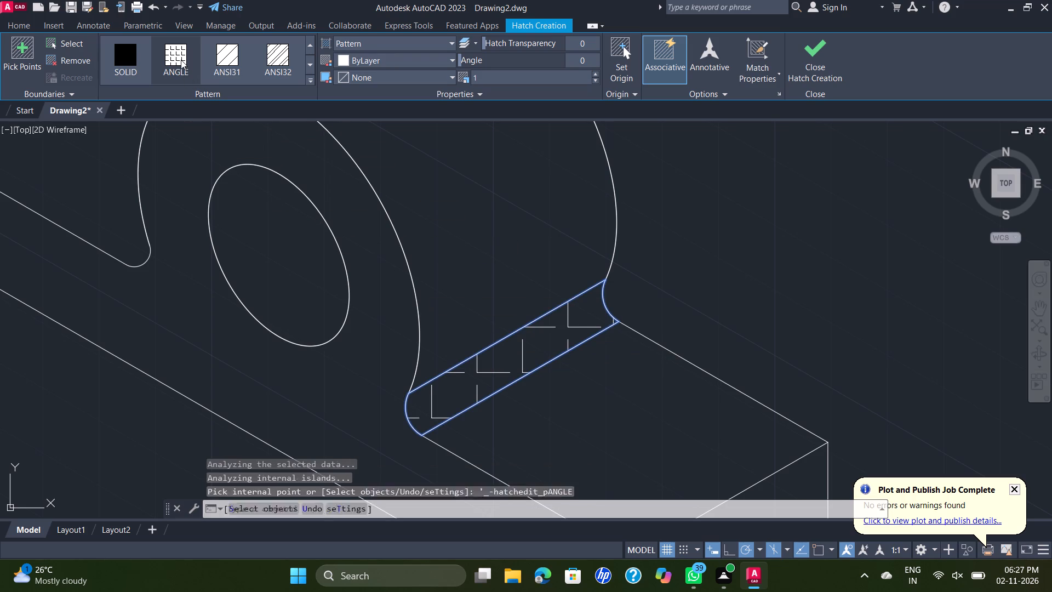
left_click(224, 60)
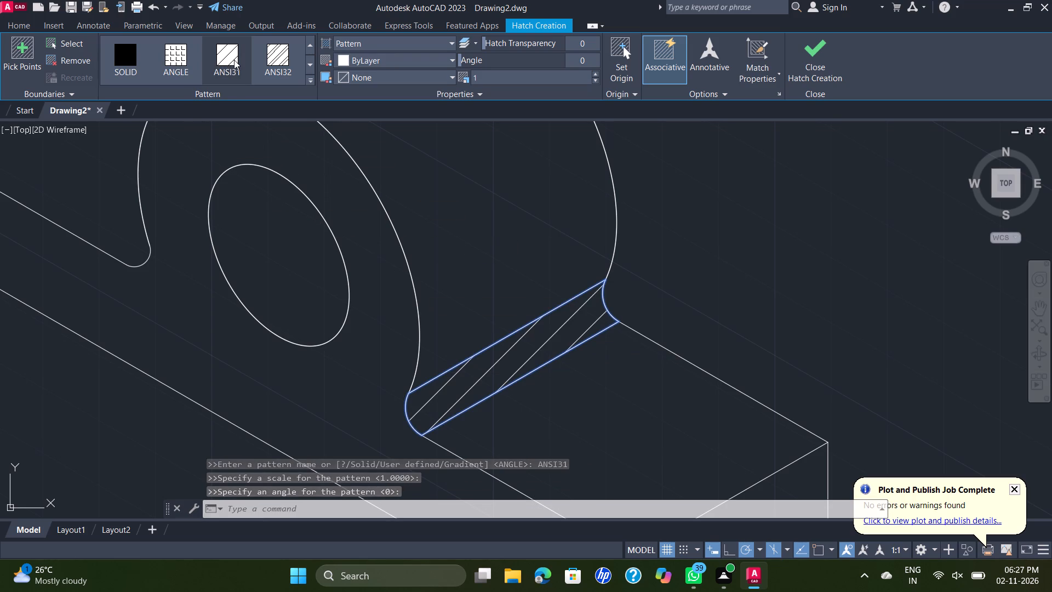
left_click(451, 77)
left_click(451, 77)
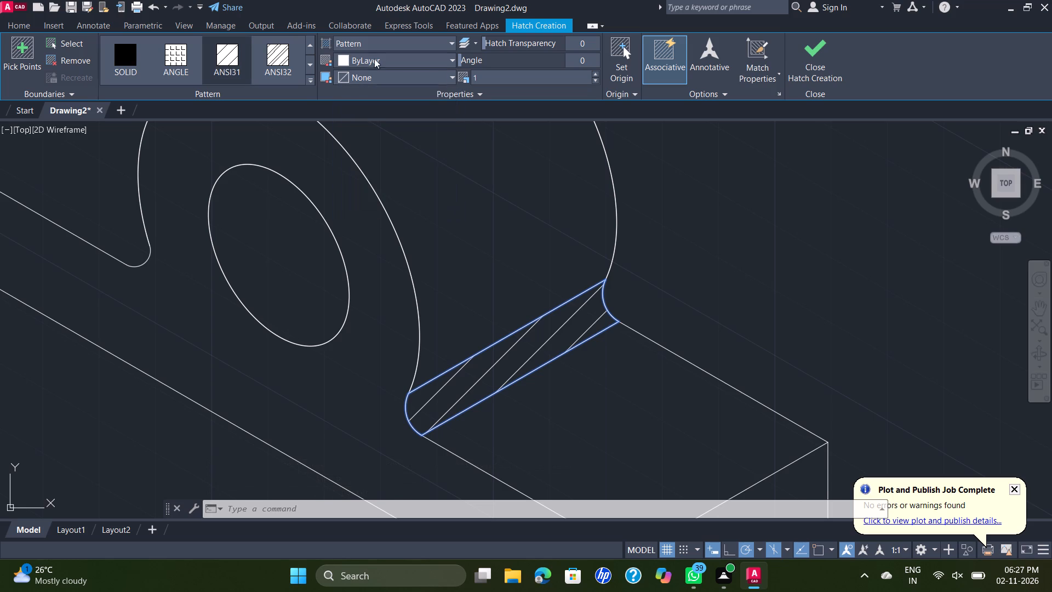
left_click(293, 53)
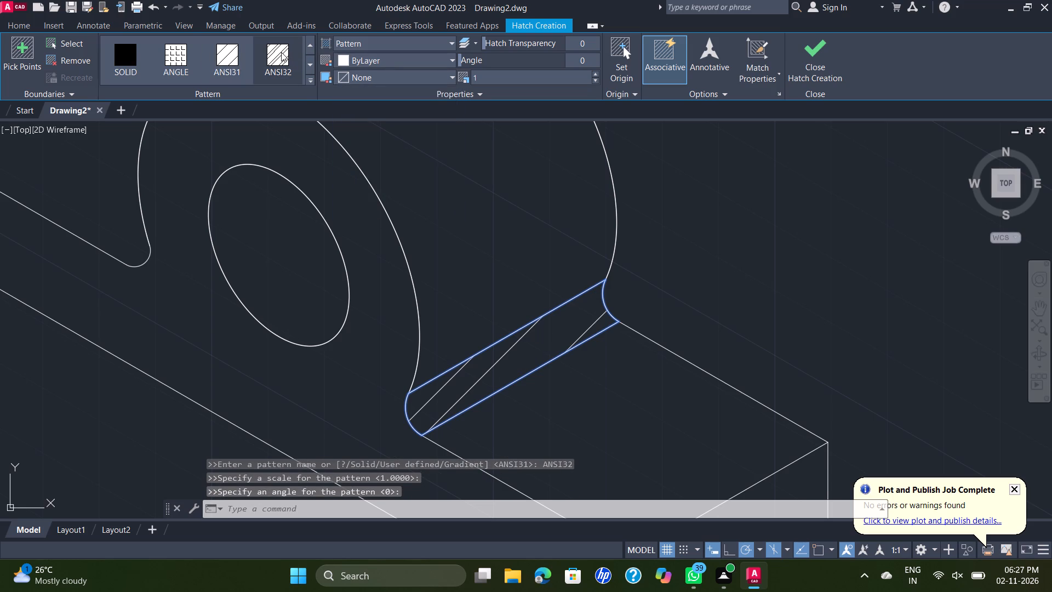
left_click(281, 52)
left_click(175, 76)
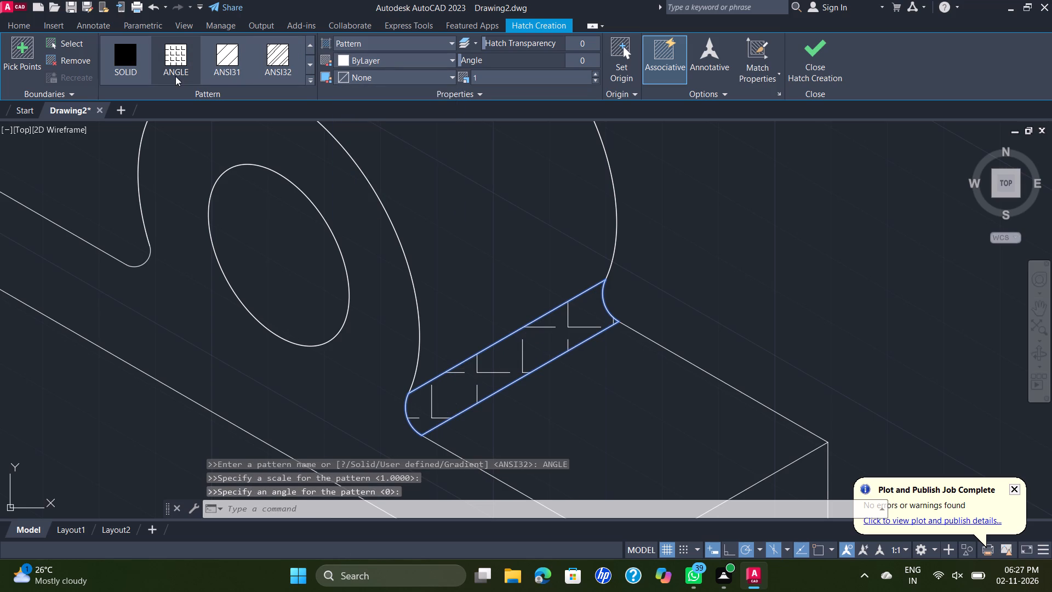
left_click(211, 65)
key("Escape")
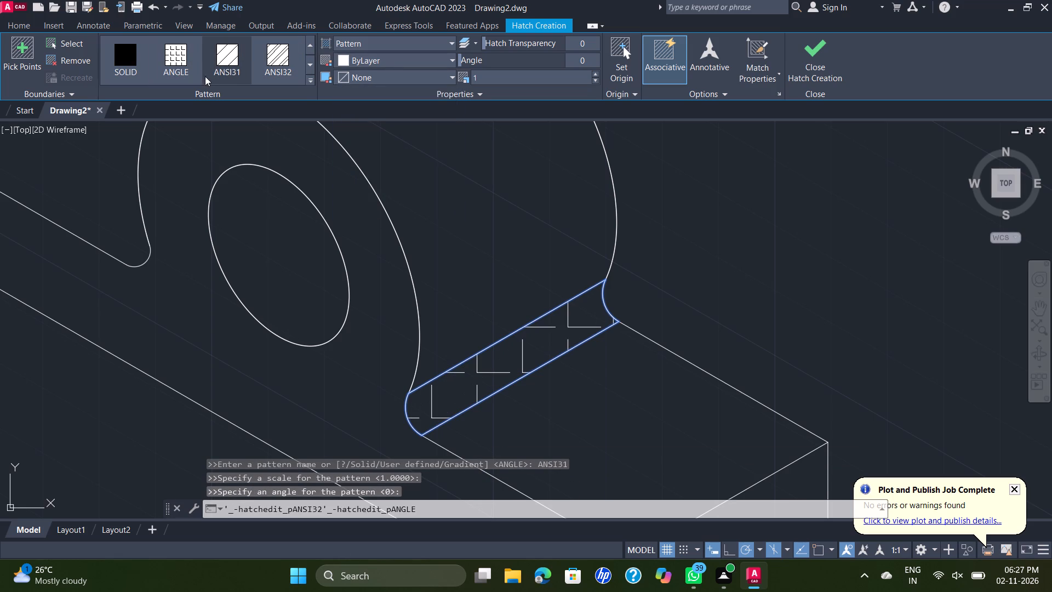
key("Escape")
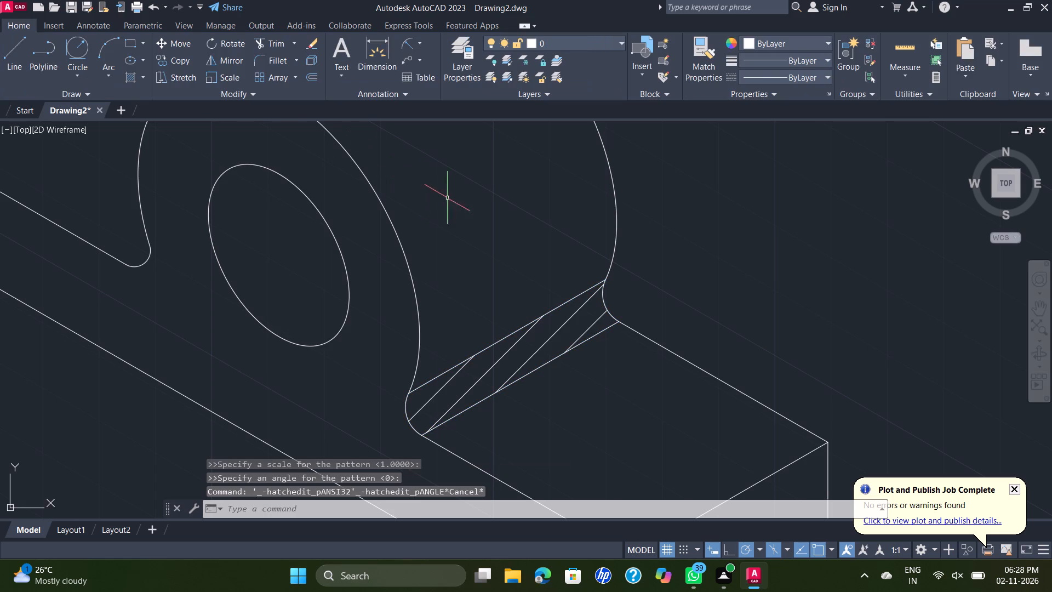
Delete the hatch from the fillet strip between the two junction lines.
key("Escape")
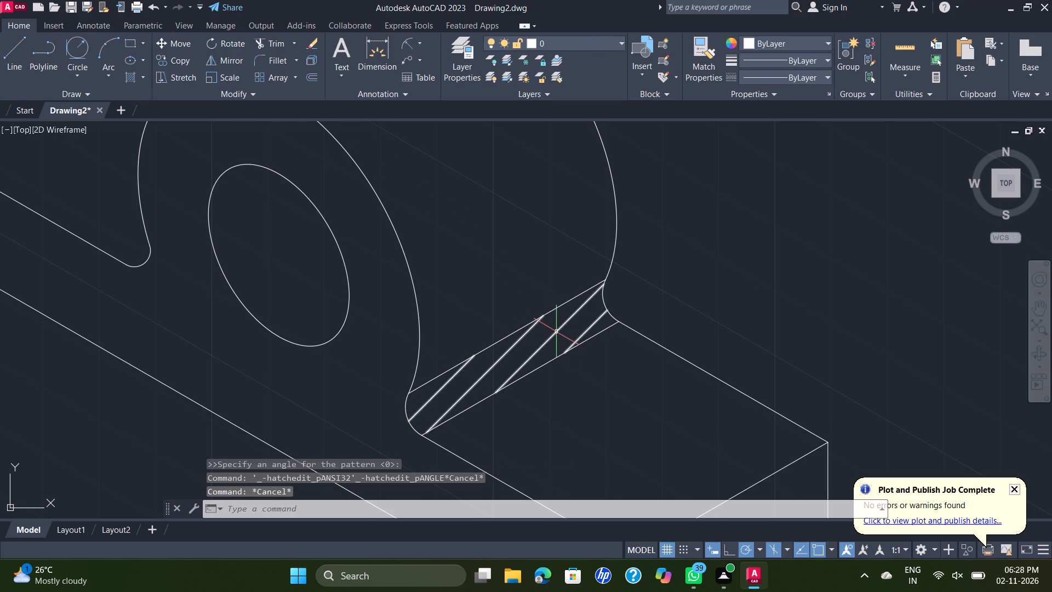
left_click(556, 331)
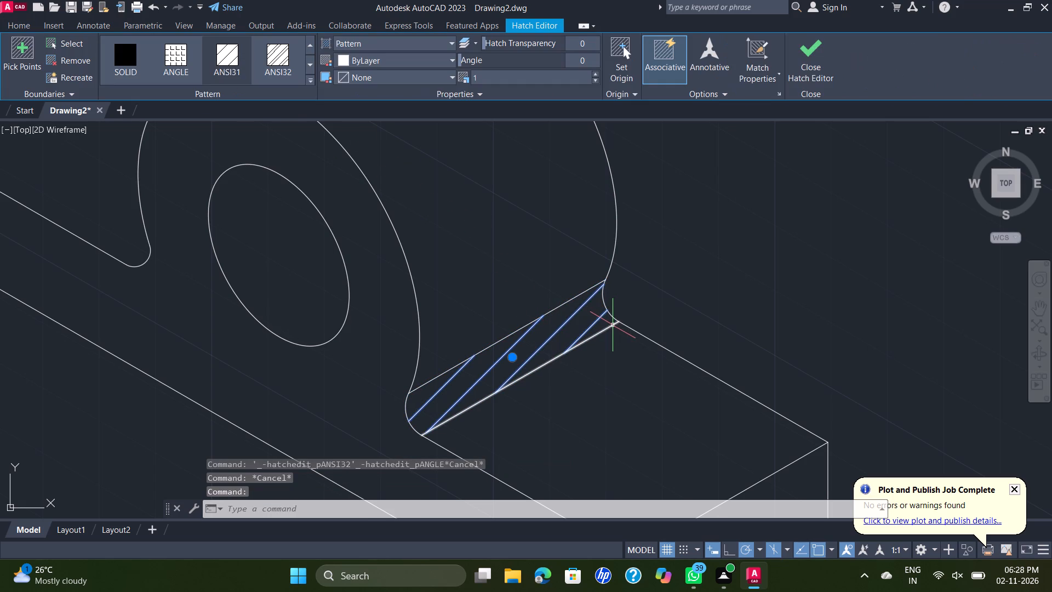
key("Delete")
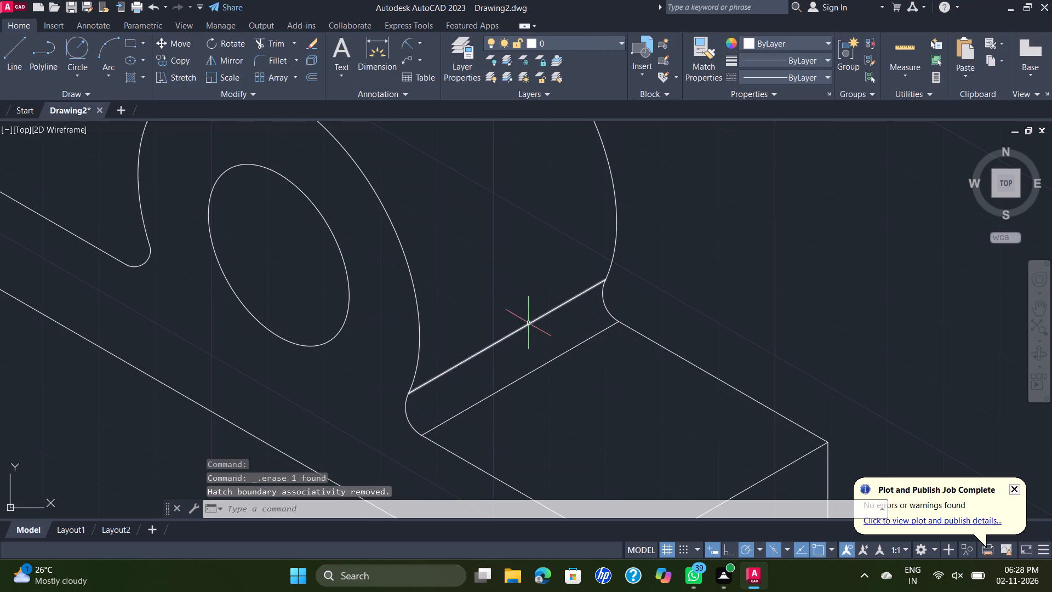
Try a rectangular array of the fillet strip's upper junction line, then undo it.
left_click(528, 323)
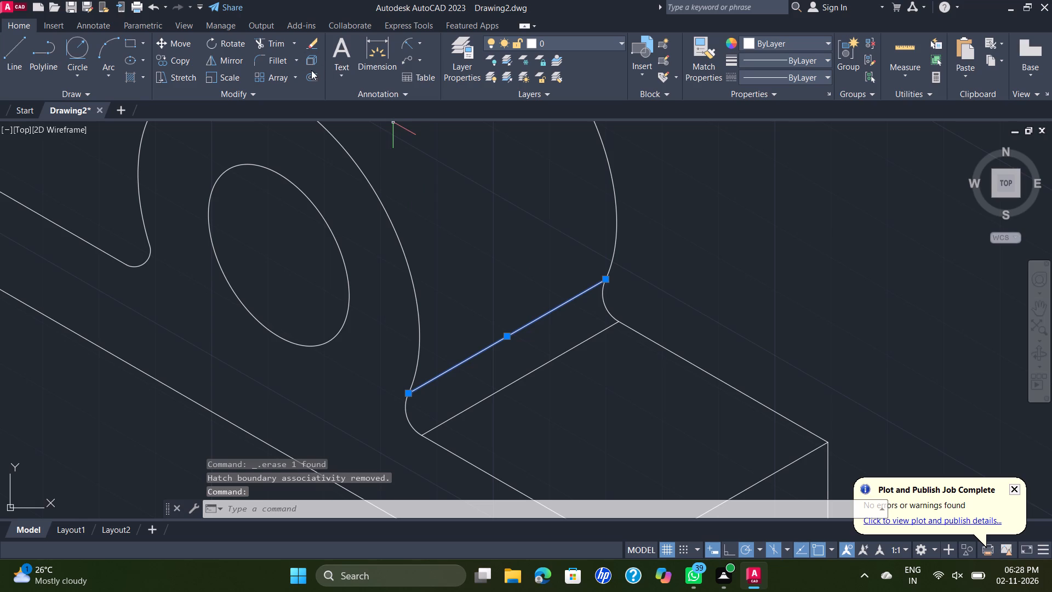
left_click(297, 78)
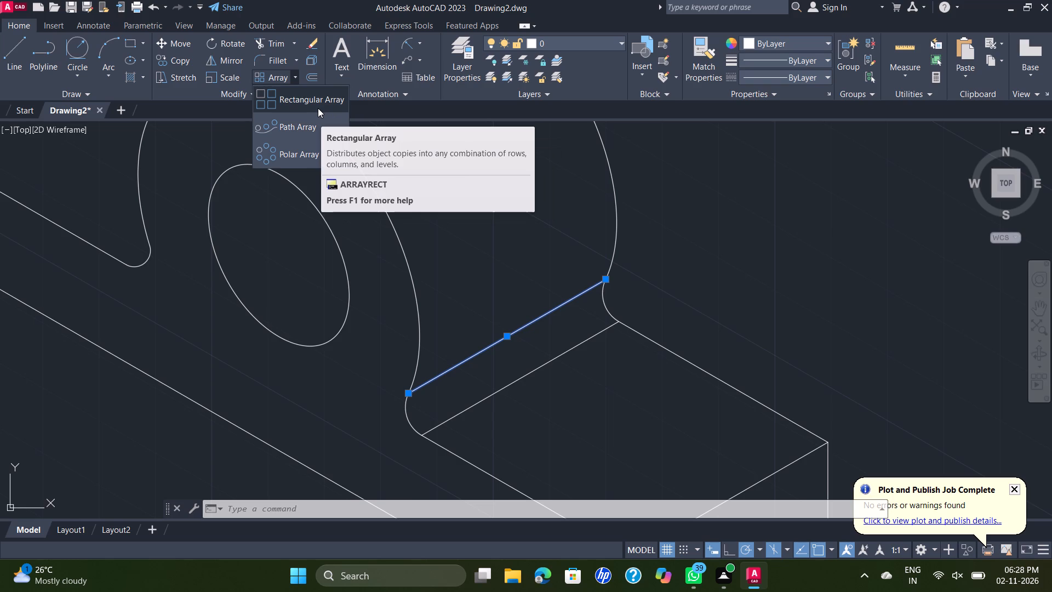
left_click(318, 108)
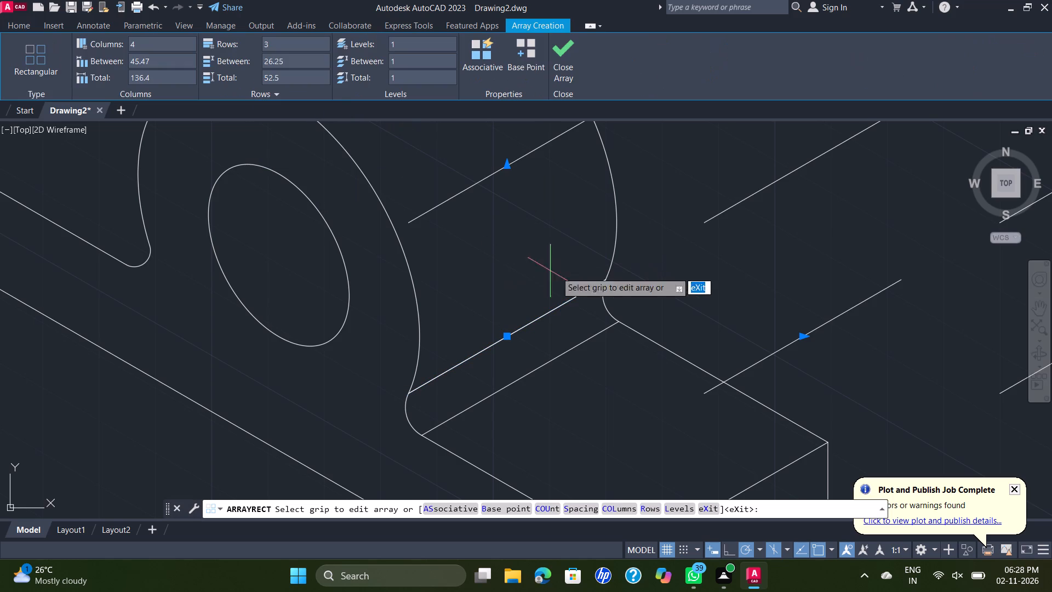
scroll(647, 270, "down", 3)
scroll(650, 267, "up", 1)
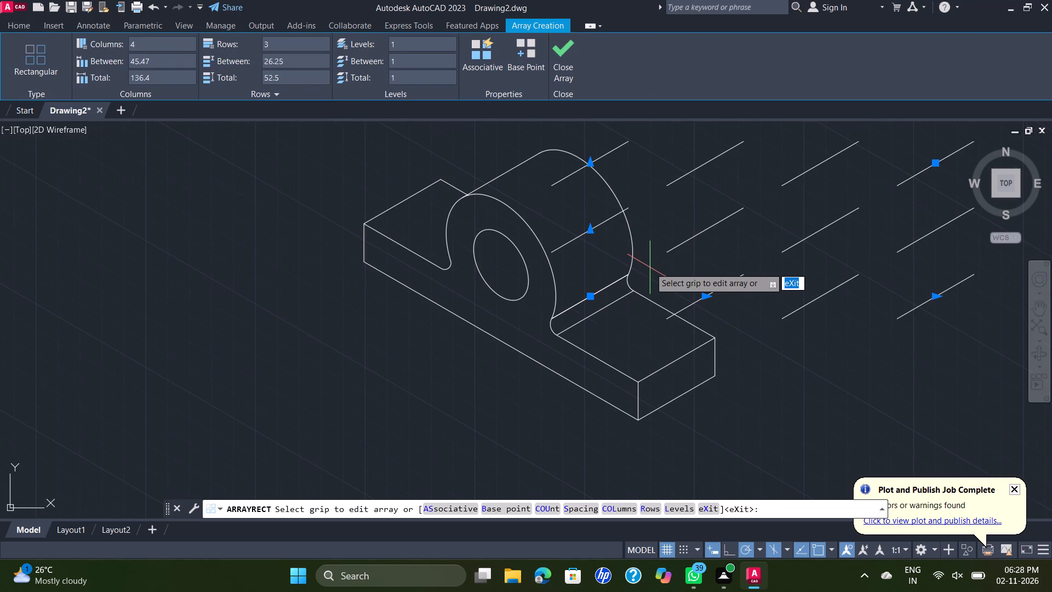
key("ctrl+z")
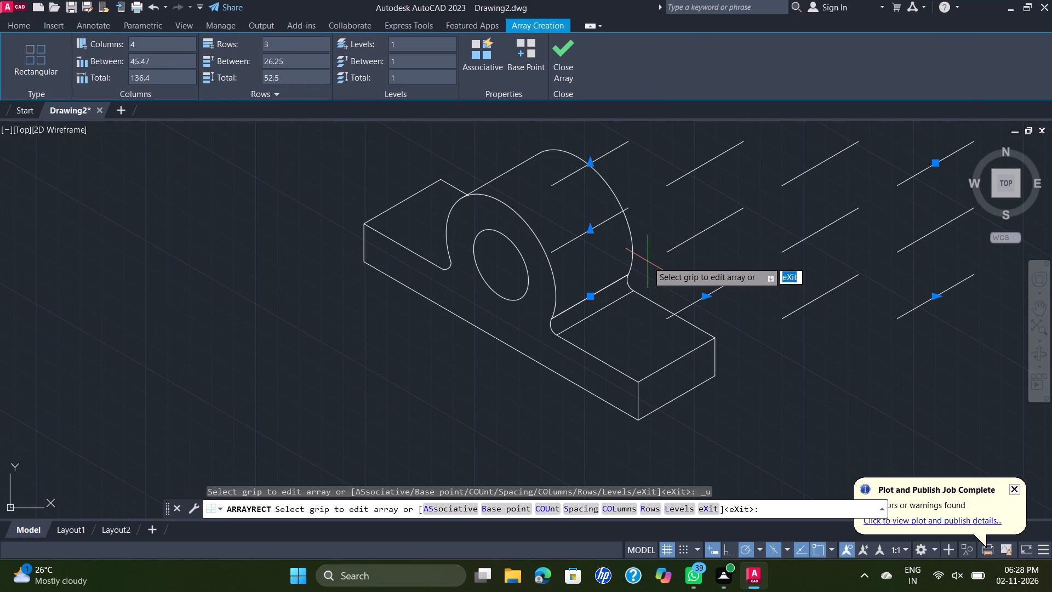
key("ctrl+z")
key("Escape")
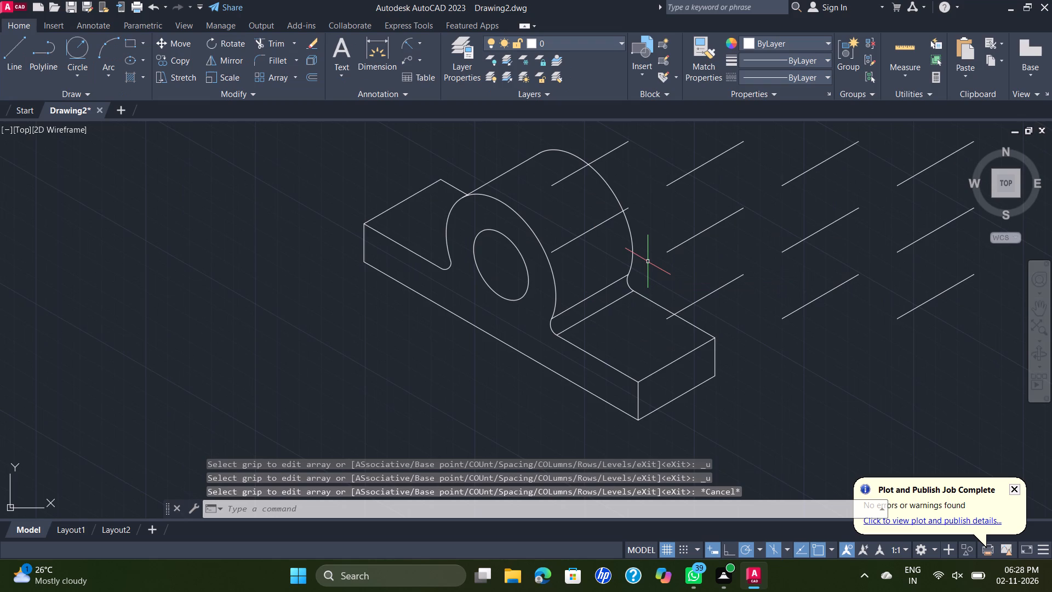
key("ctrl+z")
Draw two shading lines across the fillet strip from front to rear arc, one just below the upper junction line, one just above the lower.
scroll(647, 261, "down", 2)
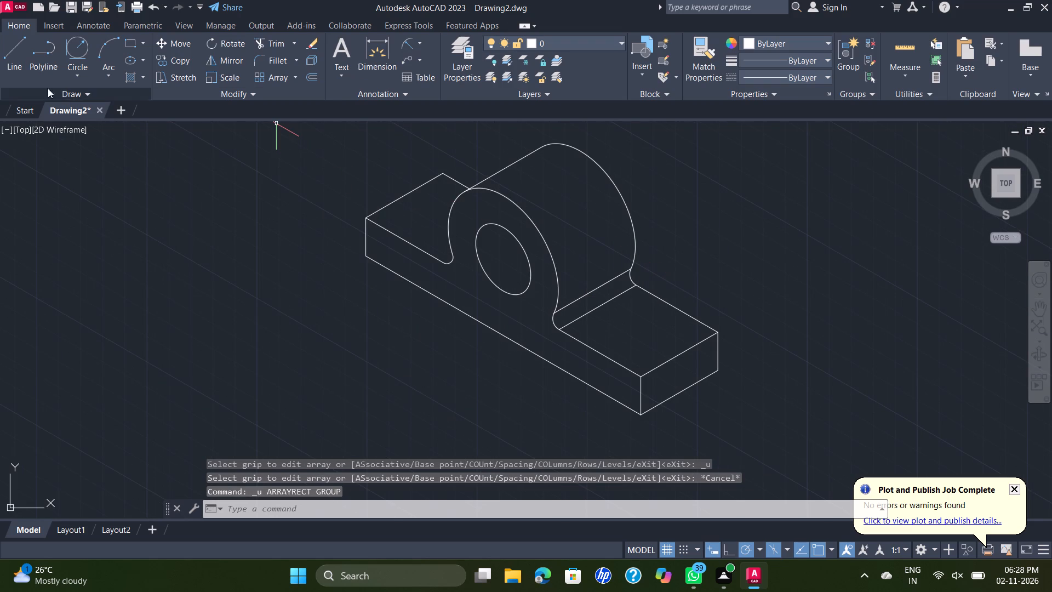
key("l")
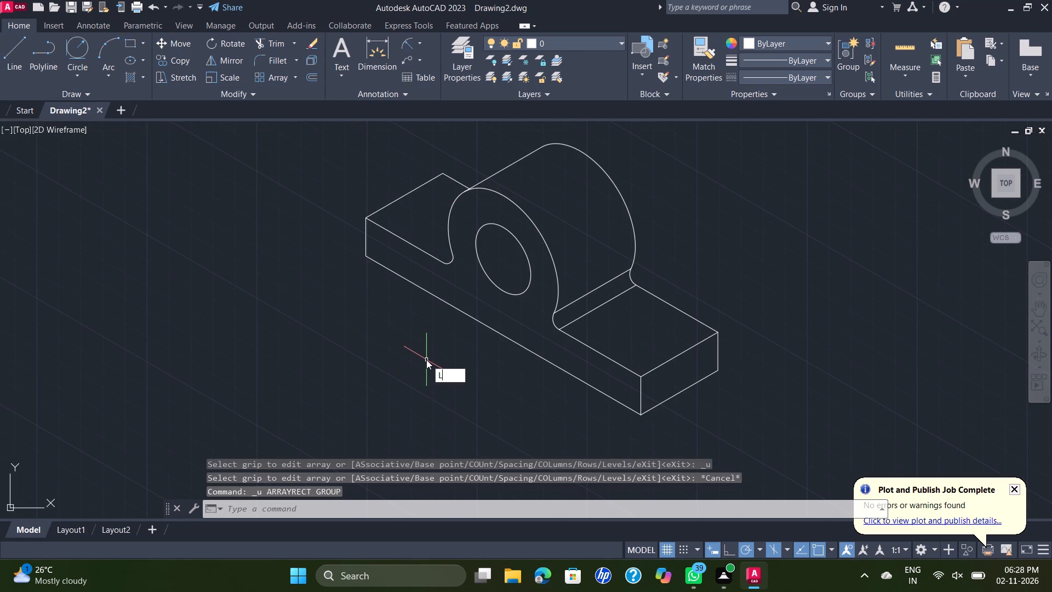
key("Return")
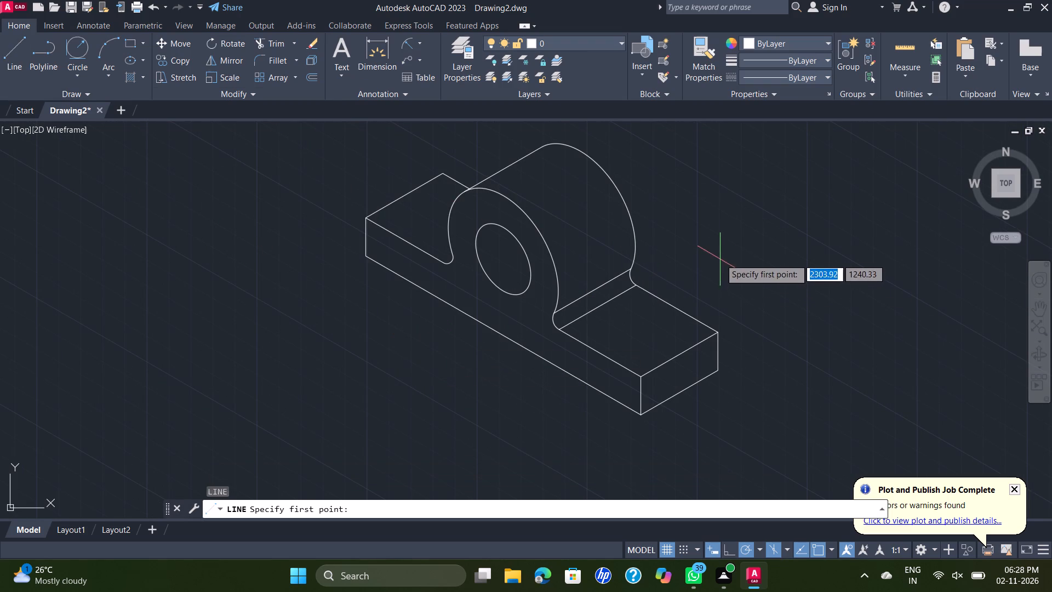
scroll(662, 266, "up", 1)
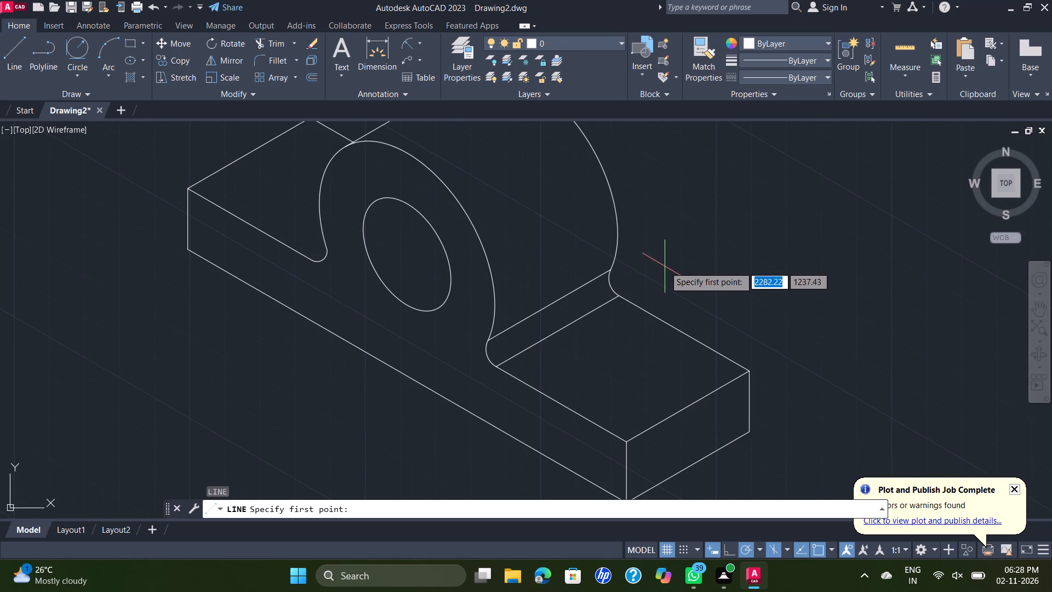
scroll(578, 303, "up", 1)
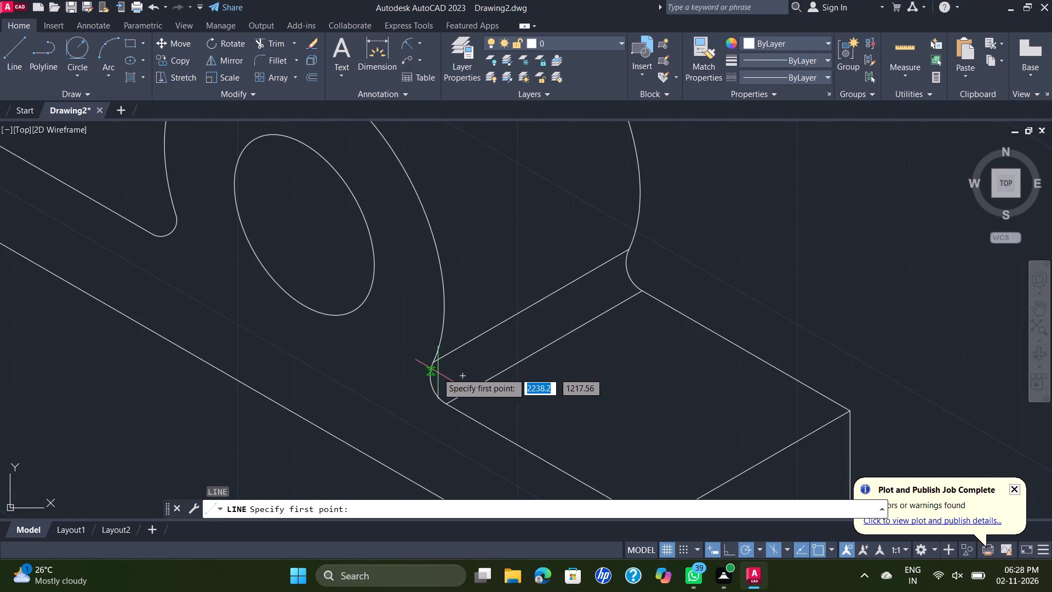
left_click(431, 375)
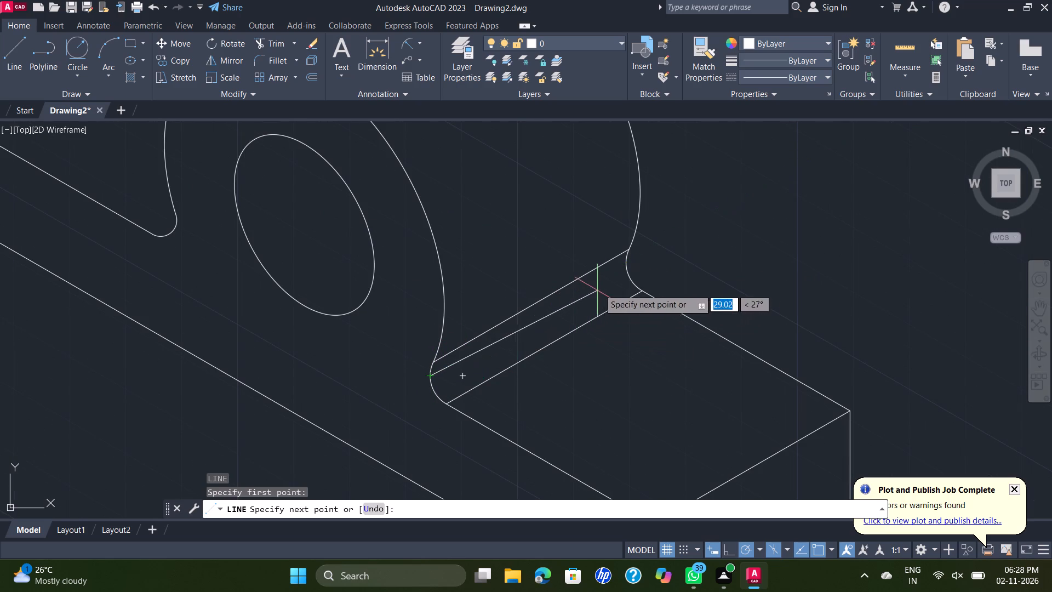
left_click(625, 265)
key("Escape")
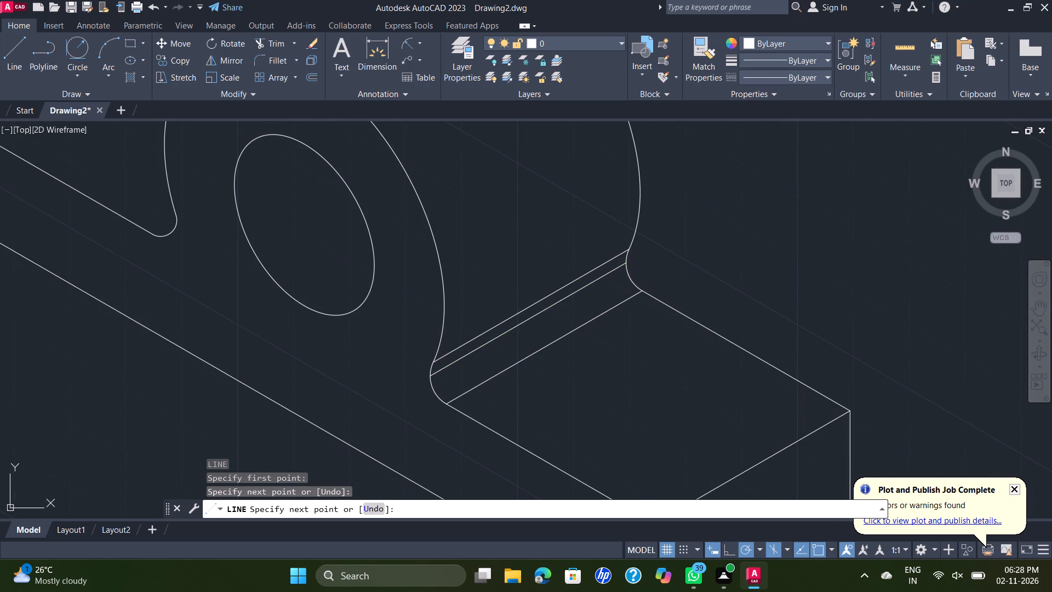
key("space")
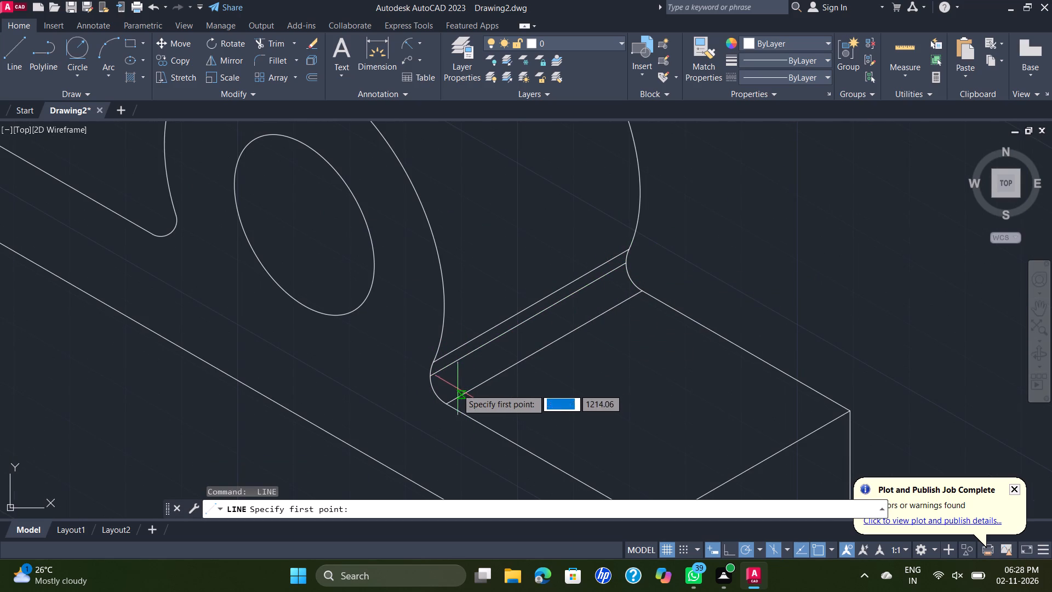
left_click(439, 399)
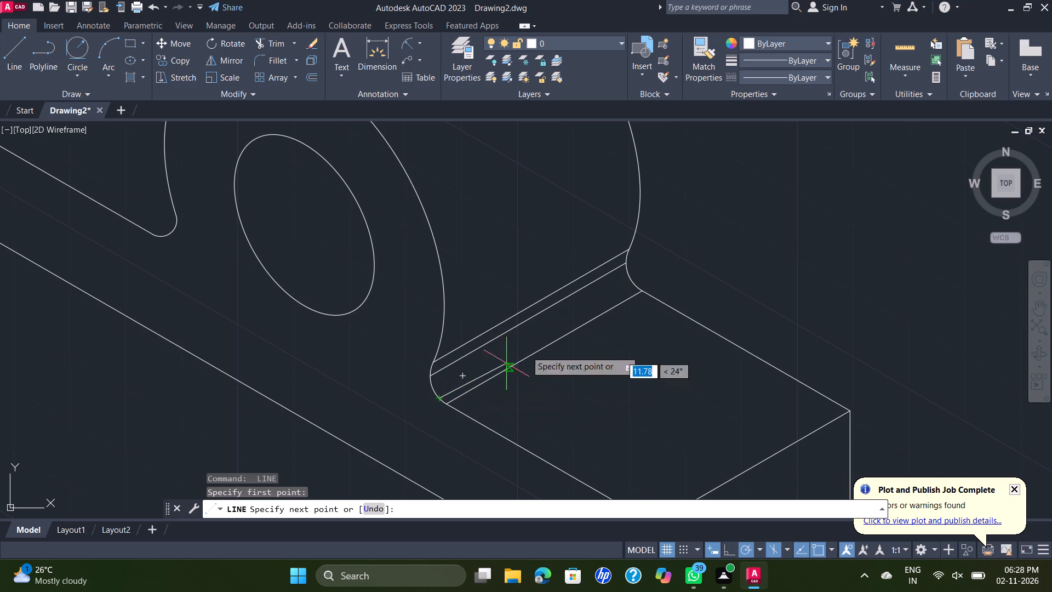
left_click(632, 284)
key("Escape")
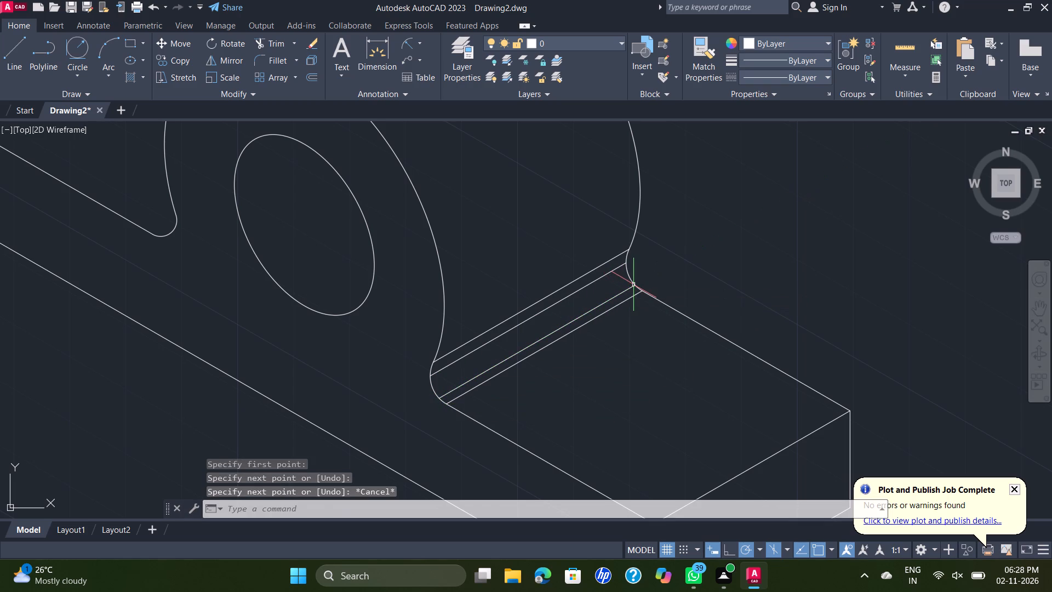
Draw two more parallel shading lines between the front and rear fillet arcs, filling the gap between the first two.
key("space")
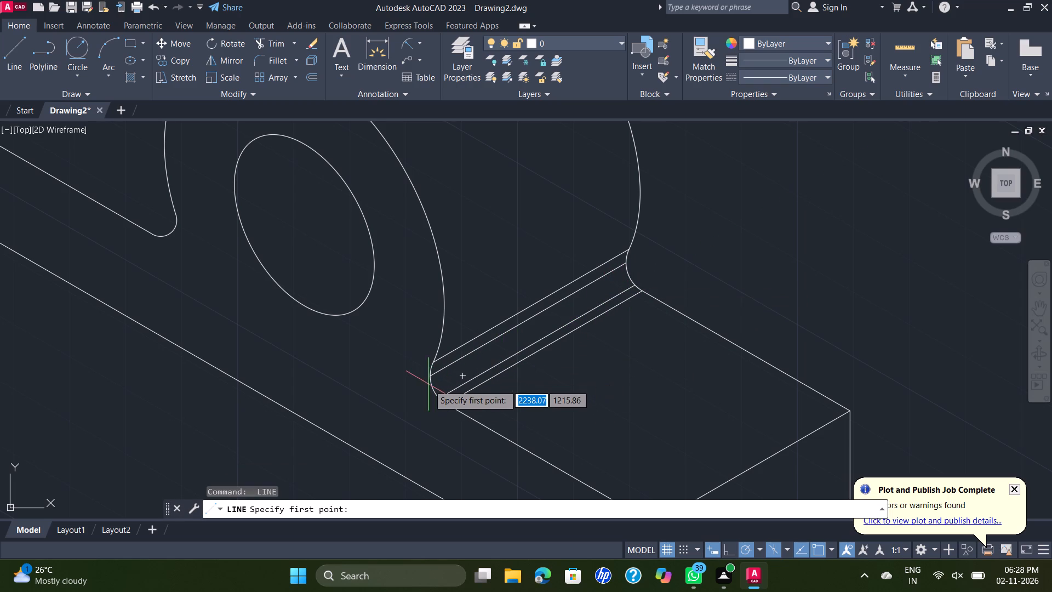
left_click(428, 385)
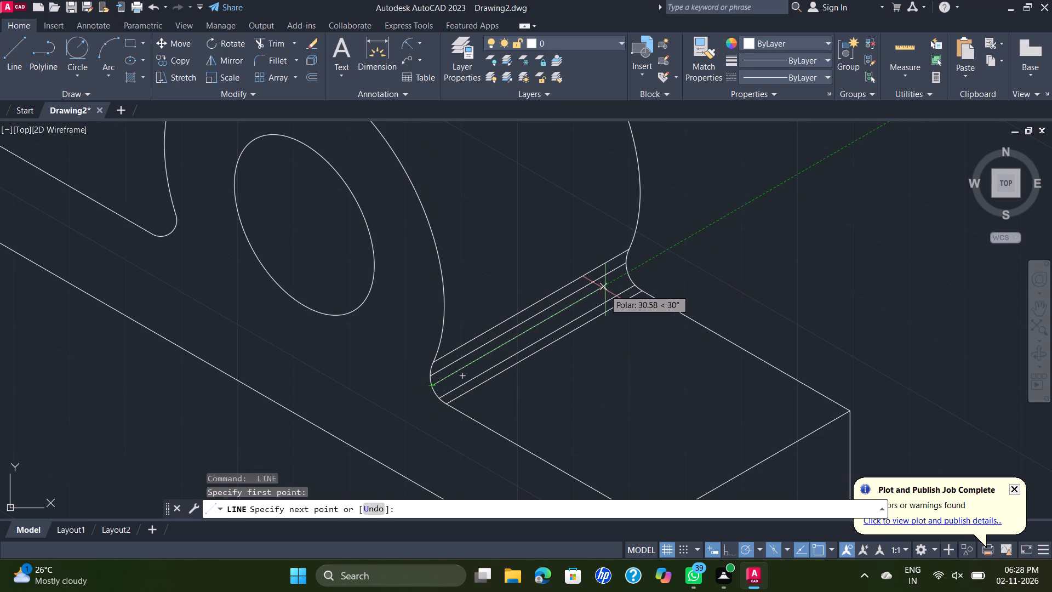
left_click(632, 273)
key("Escape")
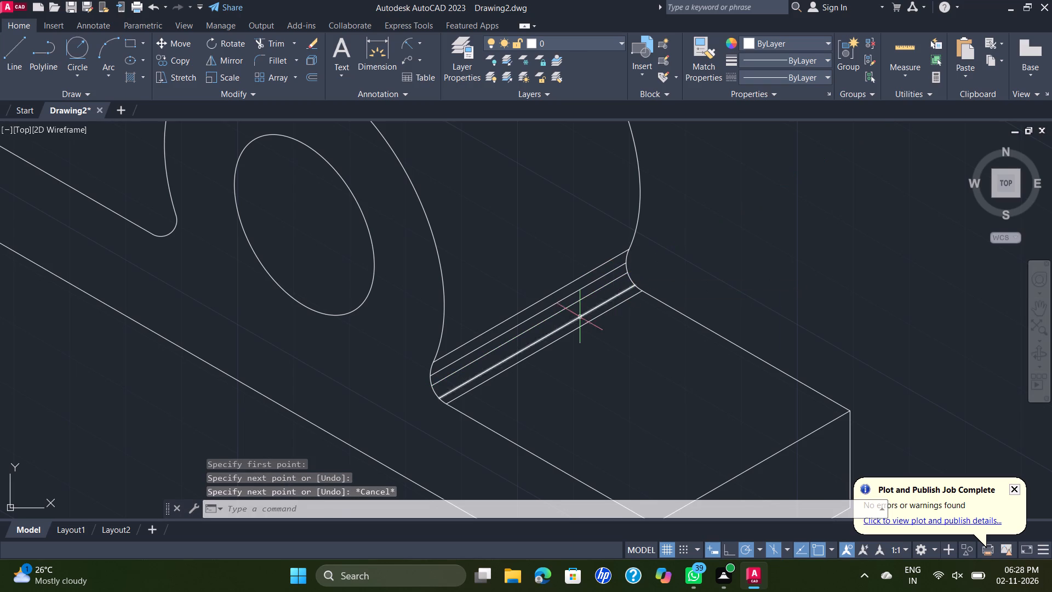
key("space")
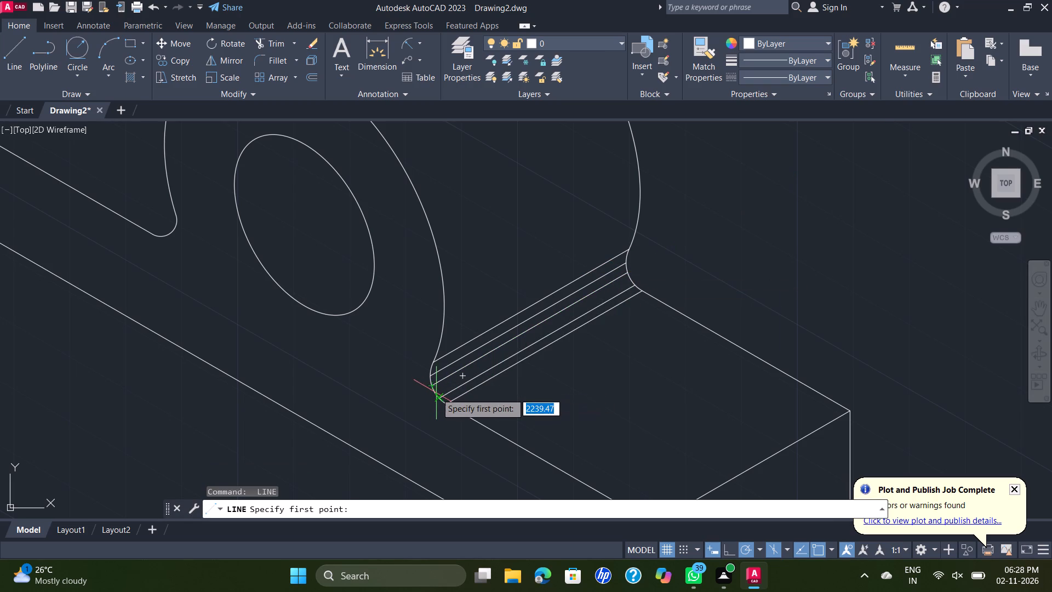
scroll(436, 393, "up", 3)
left_click(423, 396)
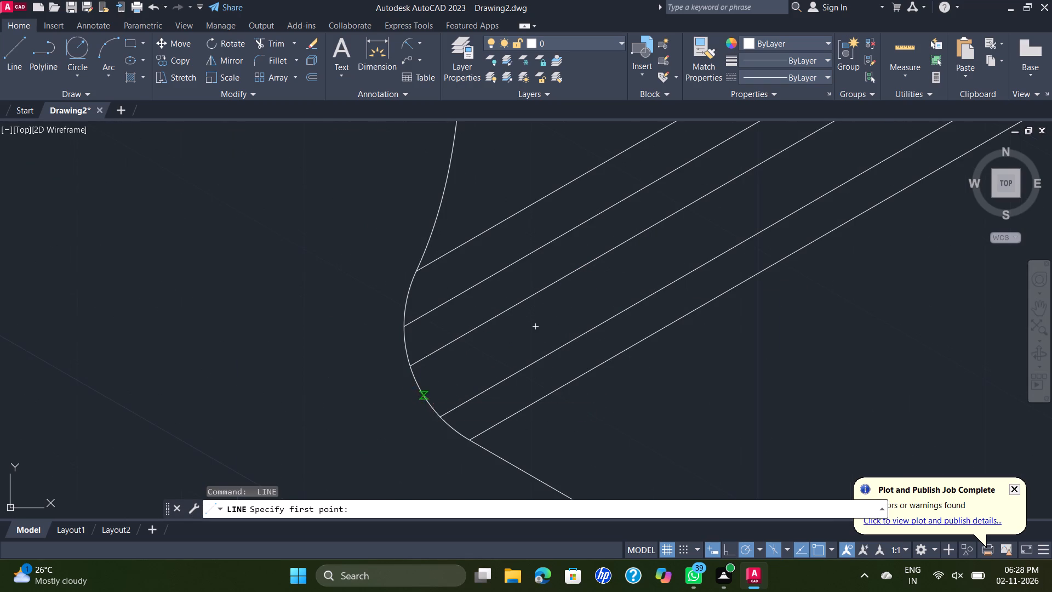
scroll(570, 300, "down", 2)
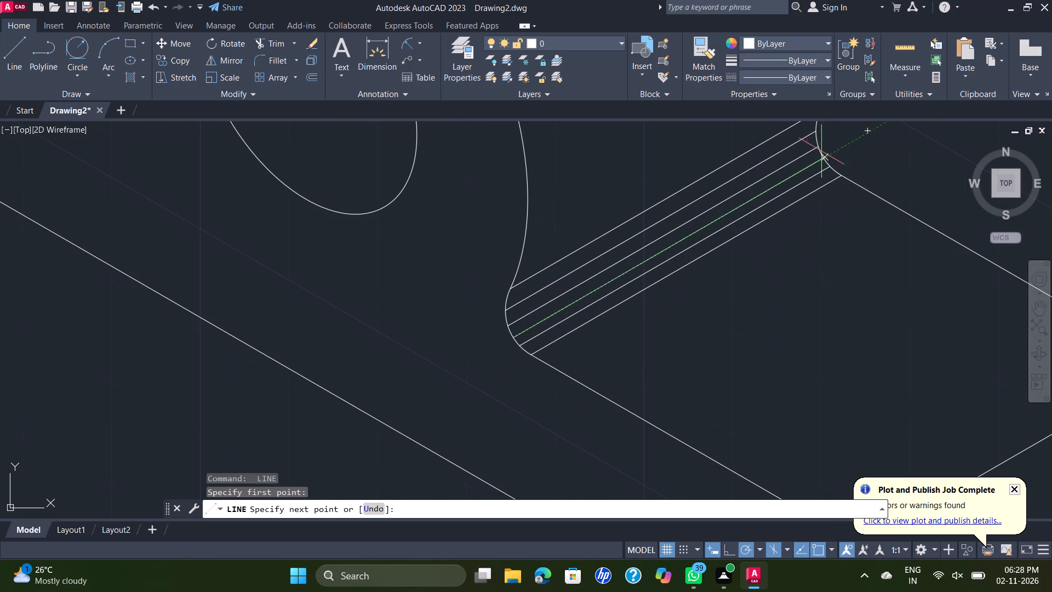
left_click(822, 155)
key("Escape")
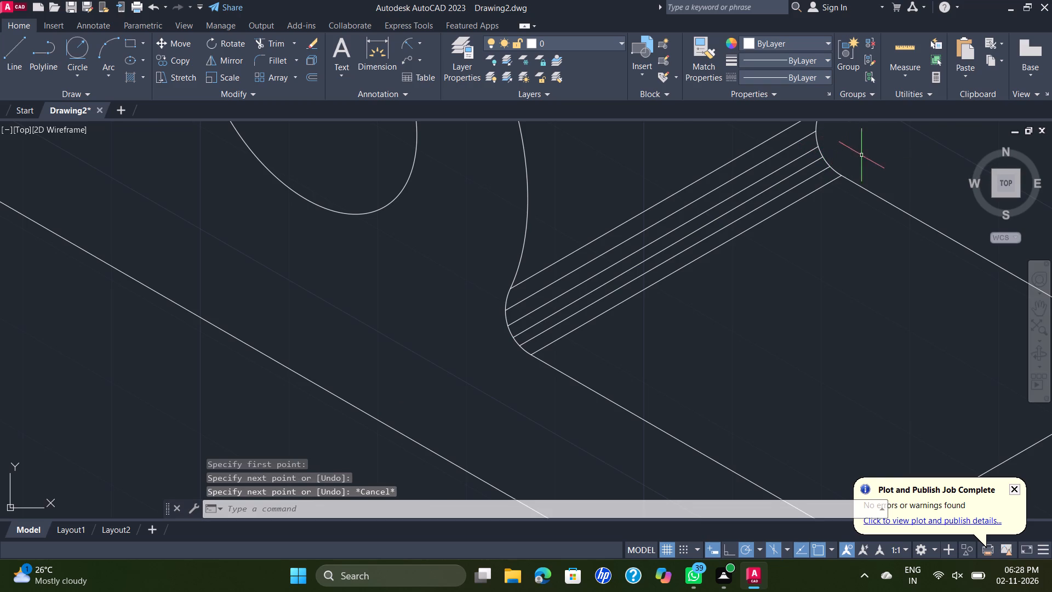
Start the Line command for another line on the bracket.
scroll(861, 155, "down", 2)
middle_click_drag(864, 163, 765, 331)
scroll(862, 164, "down", 1)
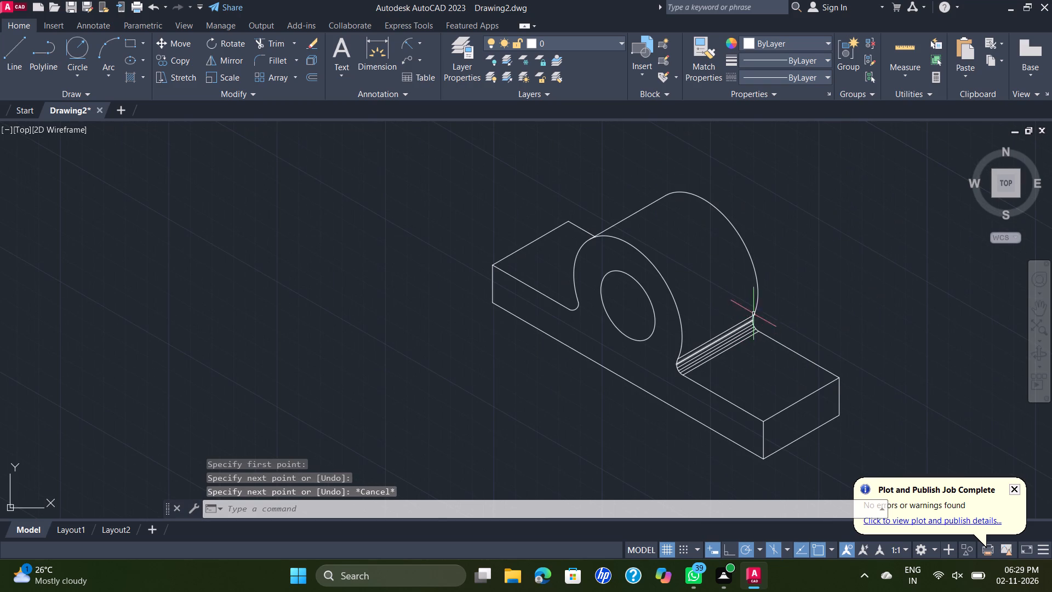
scroll(755, 288, "up", 1)
scroll(847, 283, "down", 1)
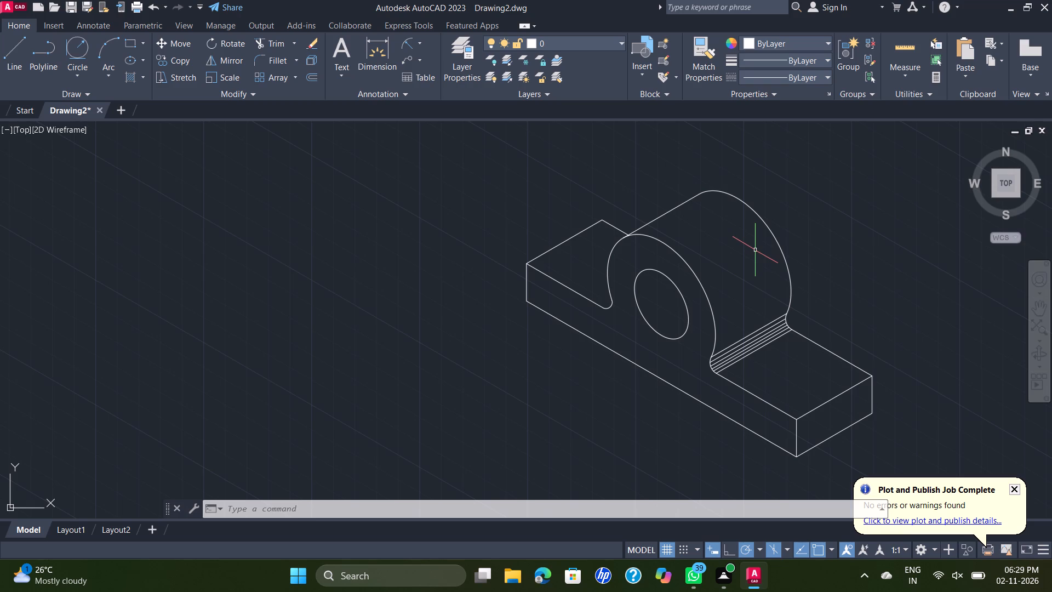
scroll(776, 200, "up", 1)
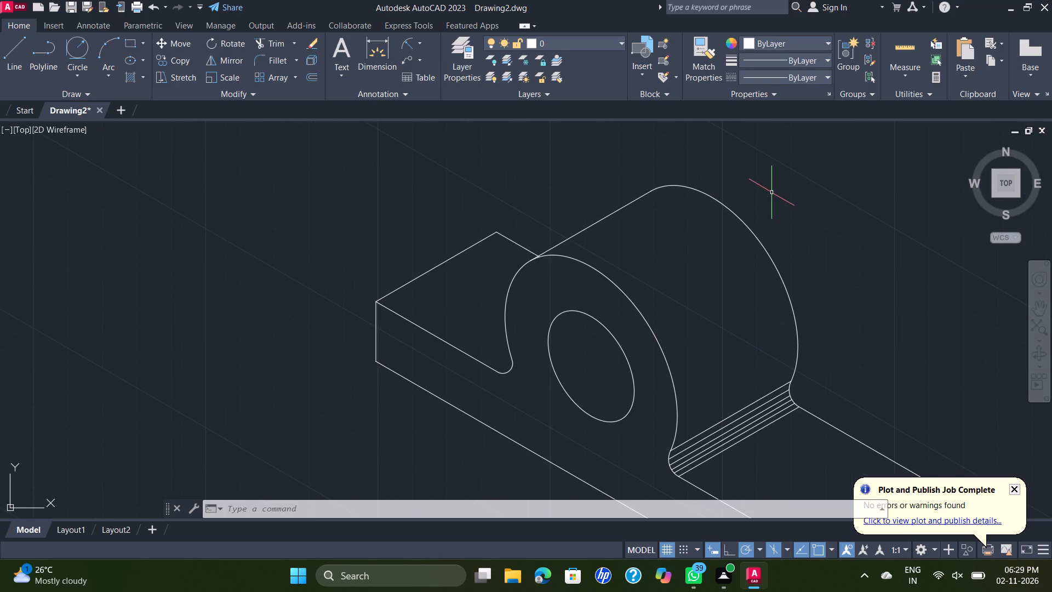
key("l")
key("Return")
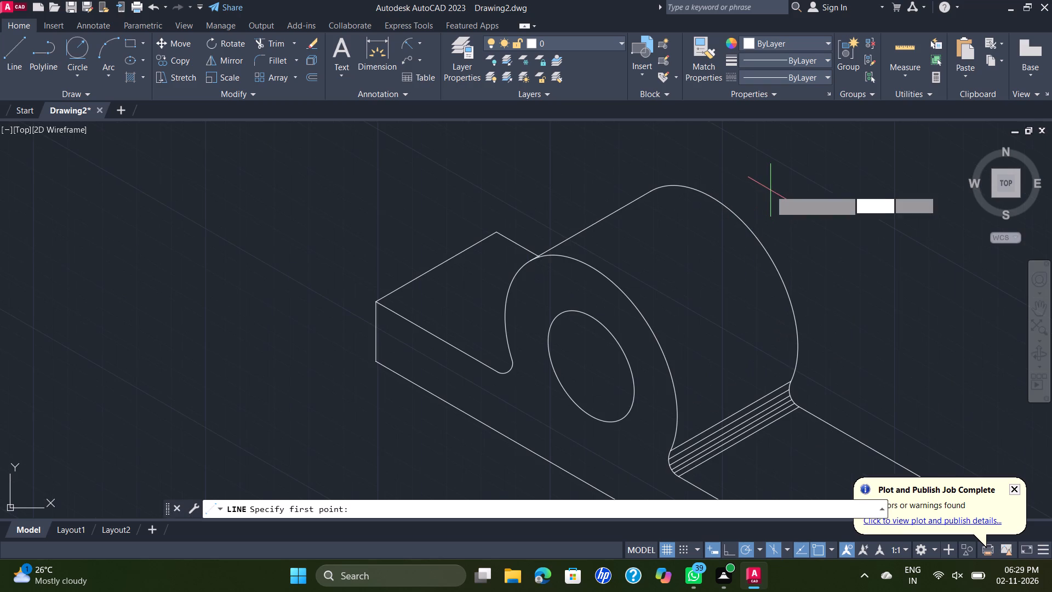
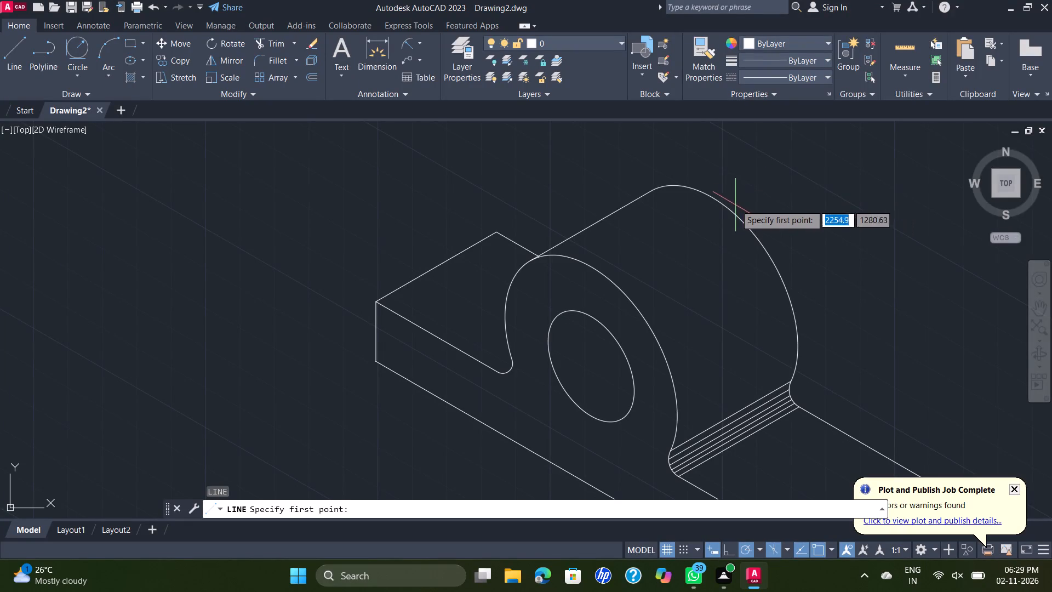
Draw a 30° line across the rounded body's top from the front arc's midpoint and trim it at the rear arc.
left_click(609, 280)
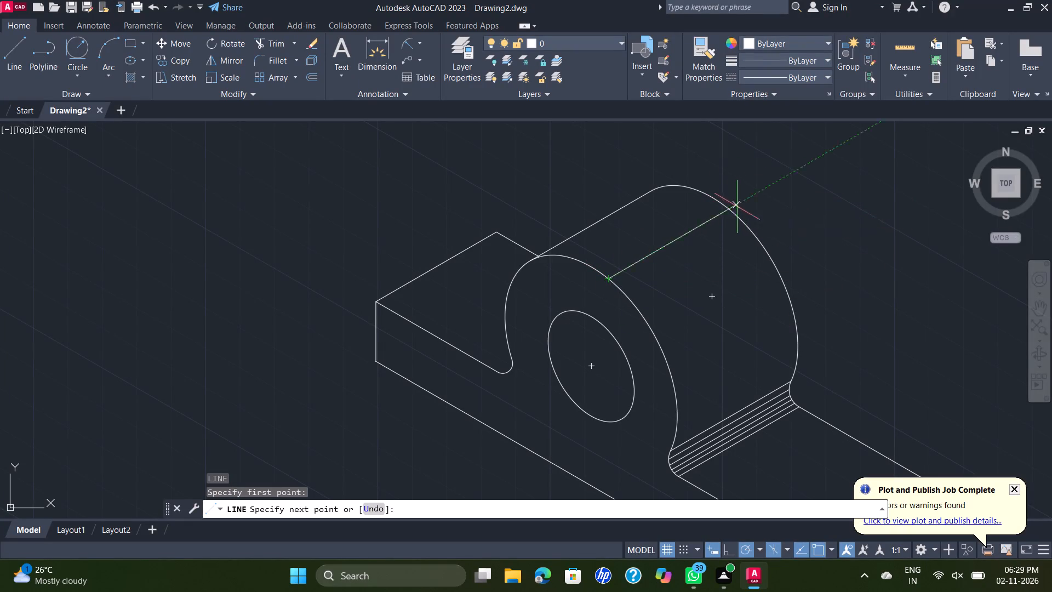
left_click(762, 191)
key("Escape")
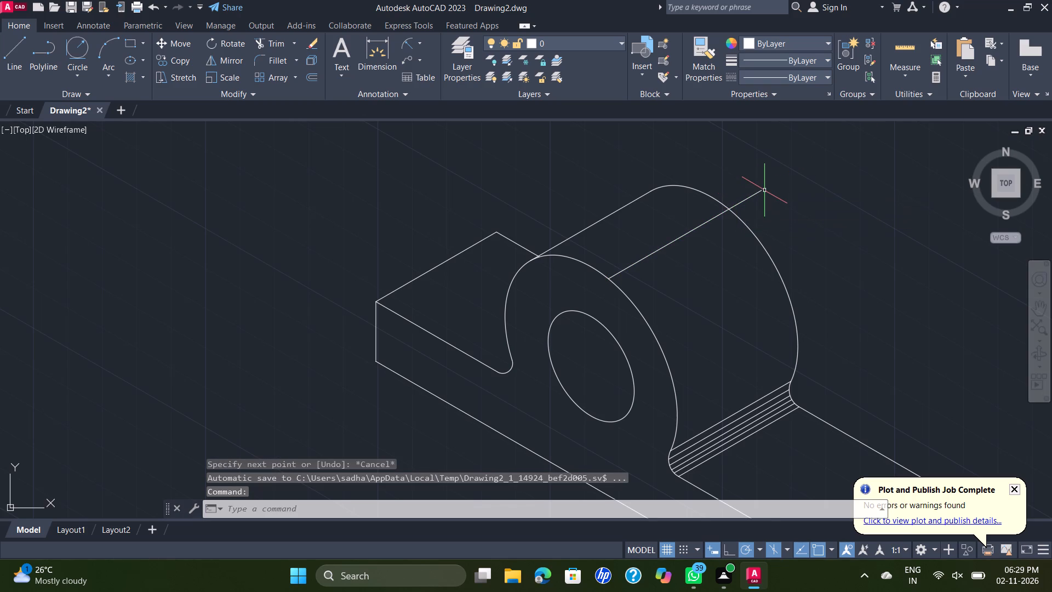
type("TR")
key("Return")
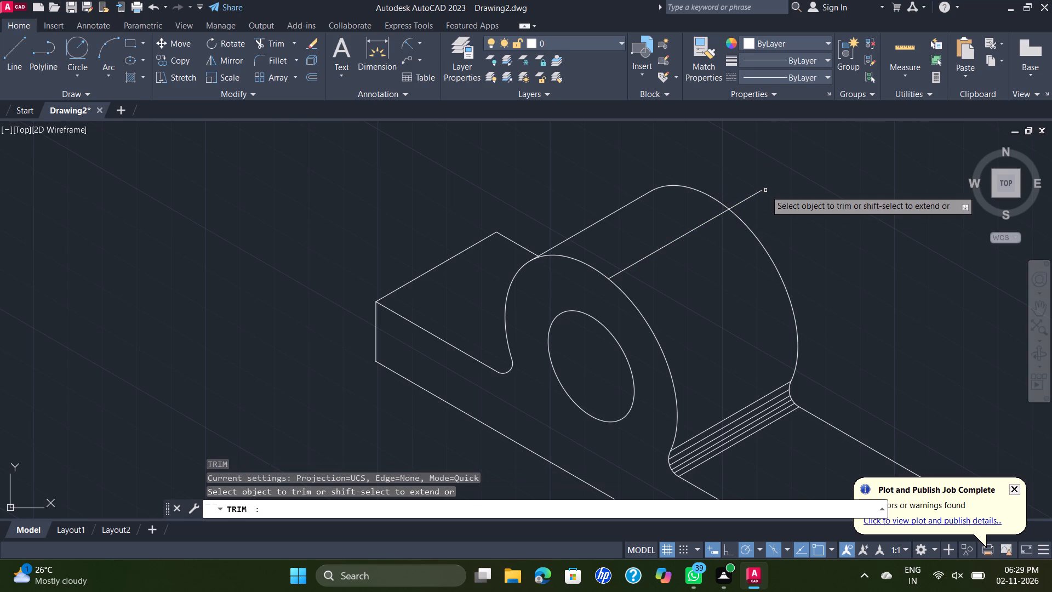
left_click(741, 202)
key("Escape")
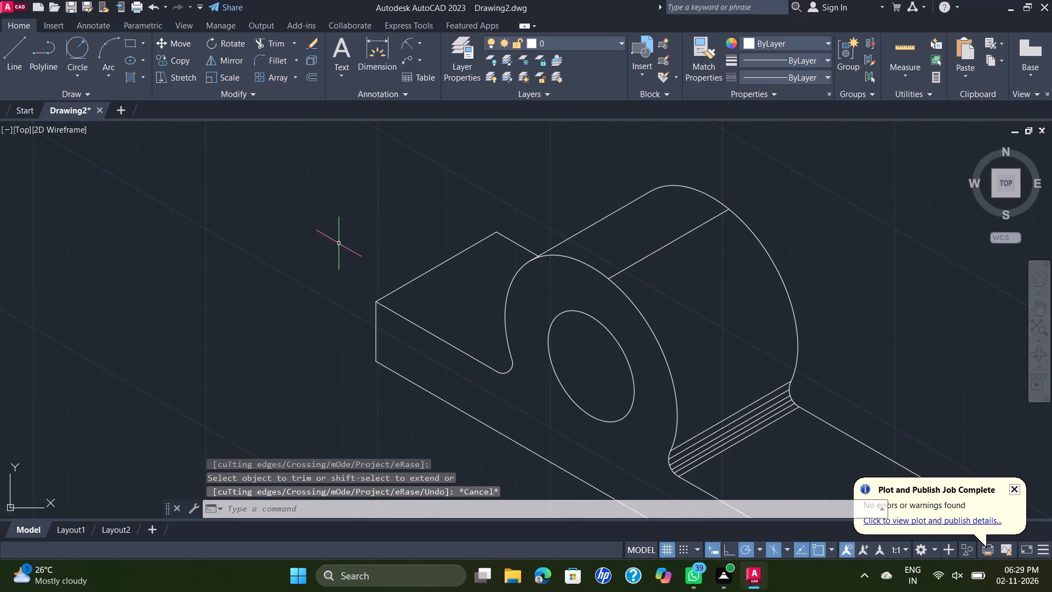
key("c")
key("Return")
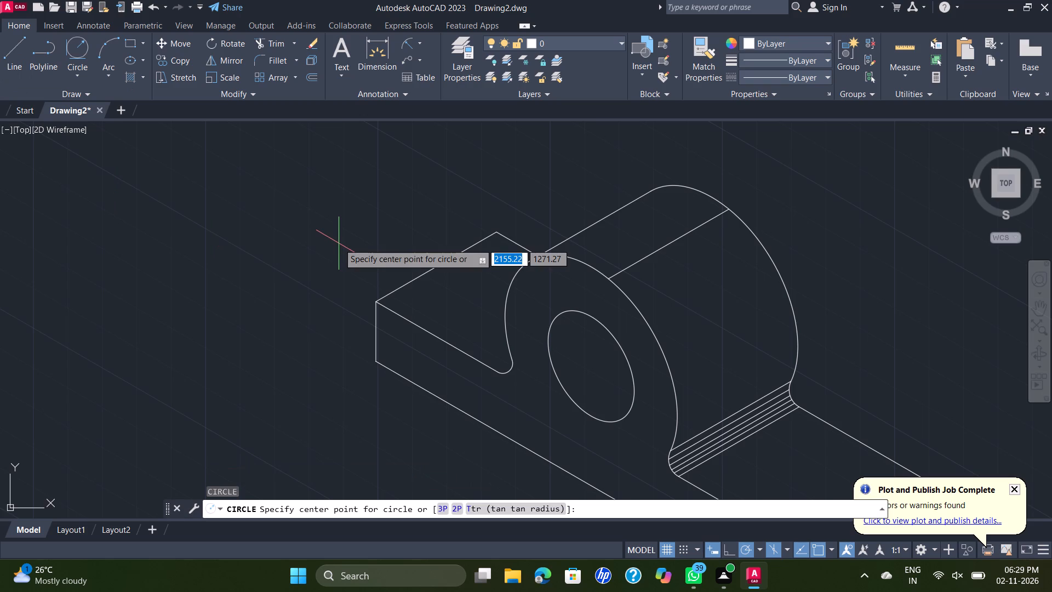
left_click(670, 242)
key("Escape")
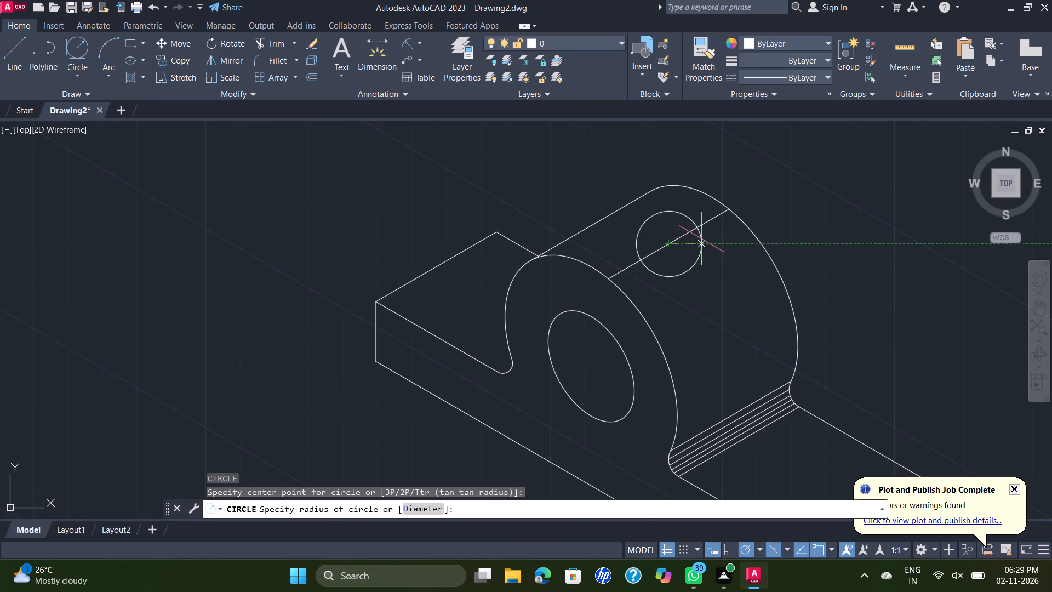
Draw a 1.5 mm diameter isocircle in the top isoplane, centred on the midpoint of the line across the rounded body.
key("e")
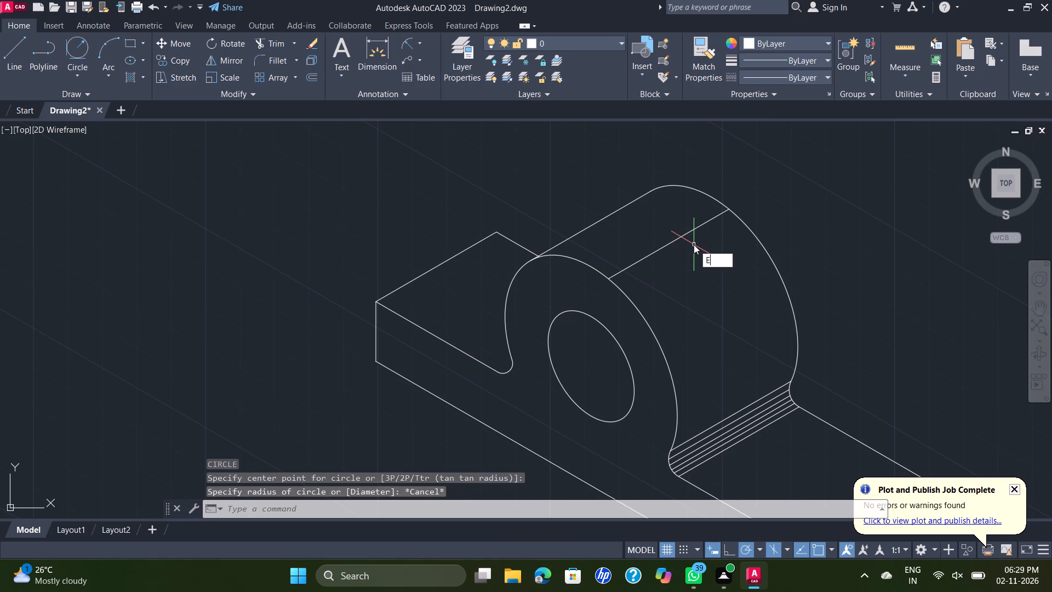
key("l")
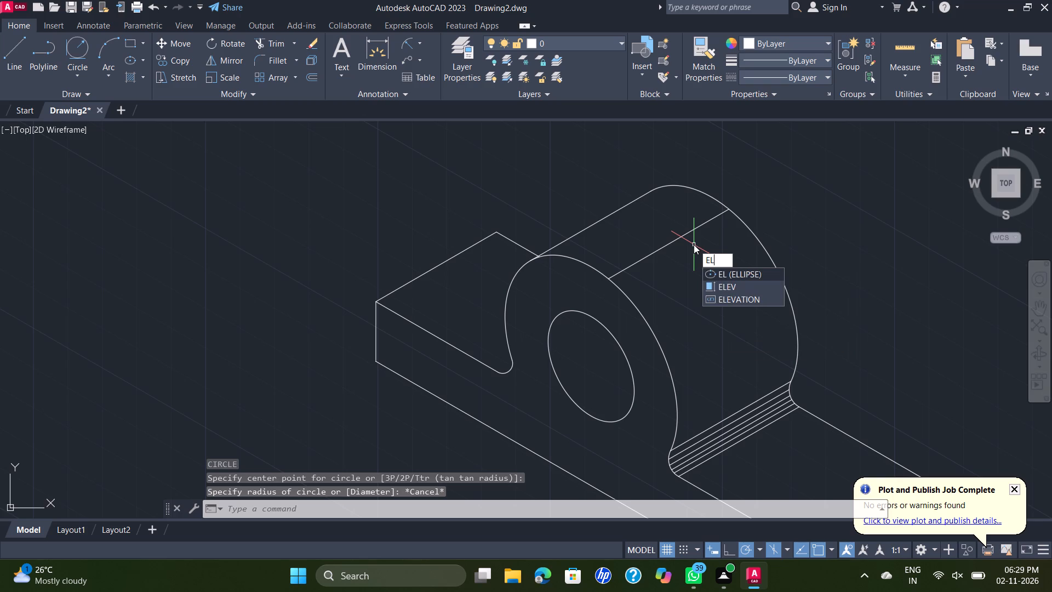
key("Return")
type("ISP")
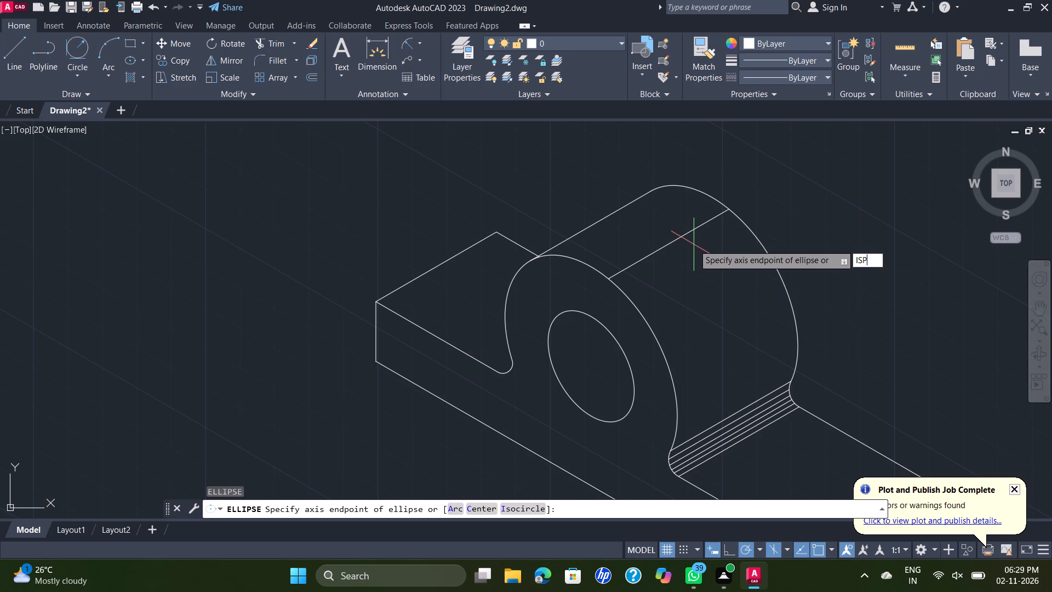
key("BackSpace")
key("o")
key("Return")
left_click(670, 244)
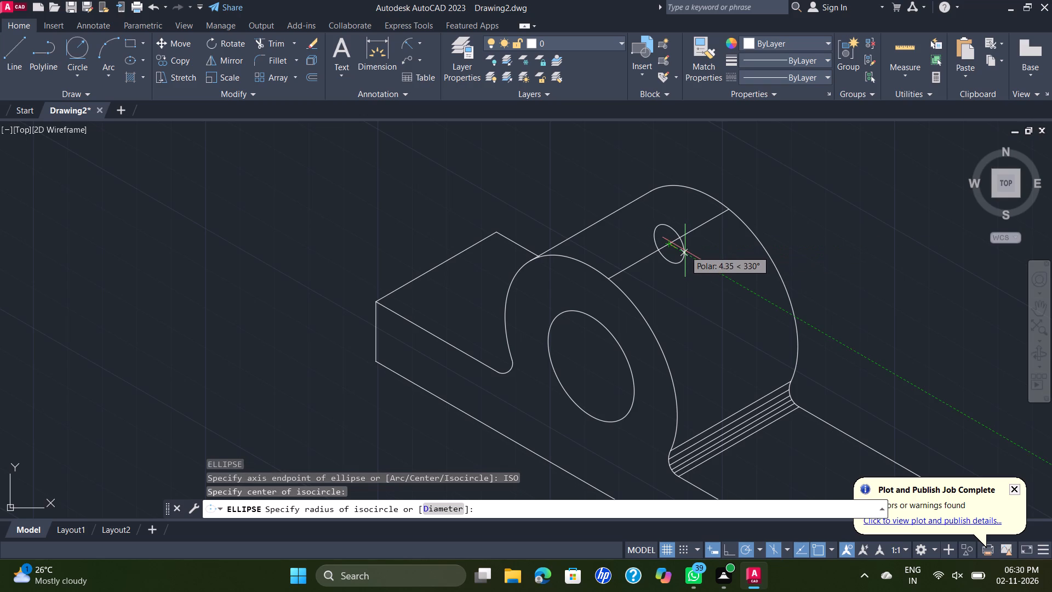
key("F5")
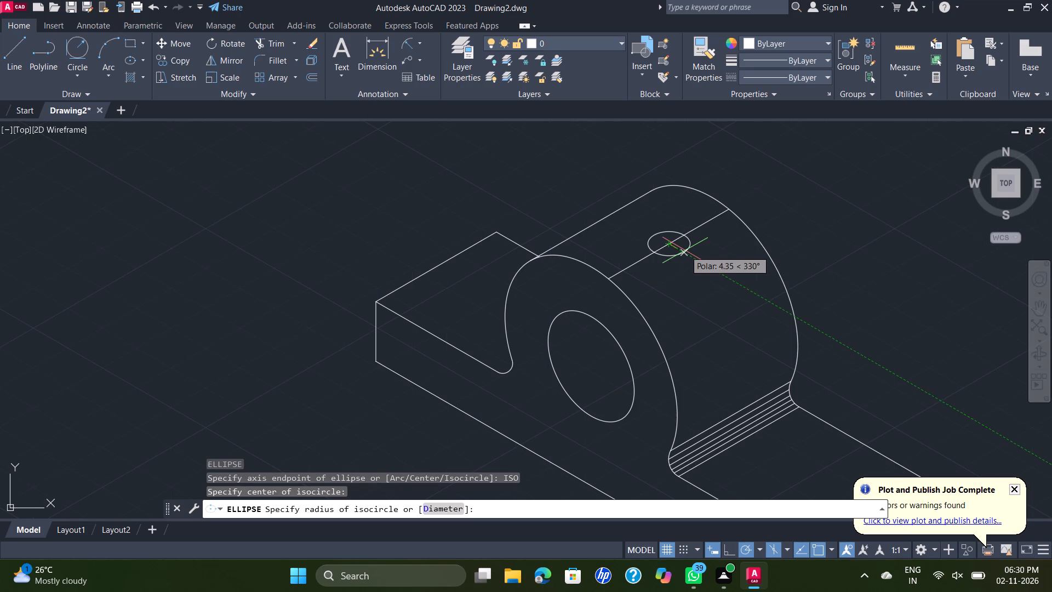
key("d")
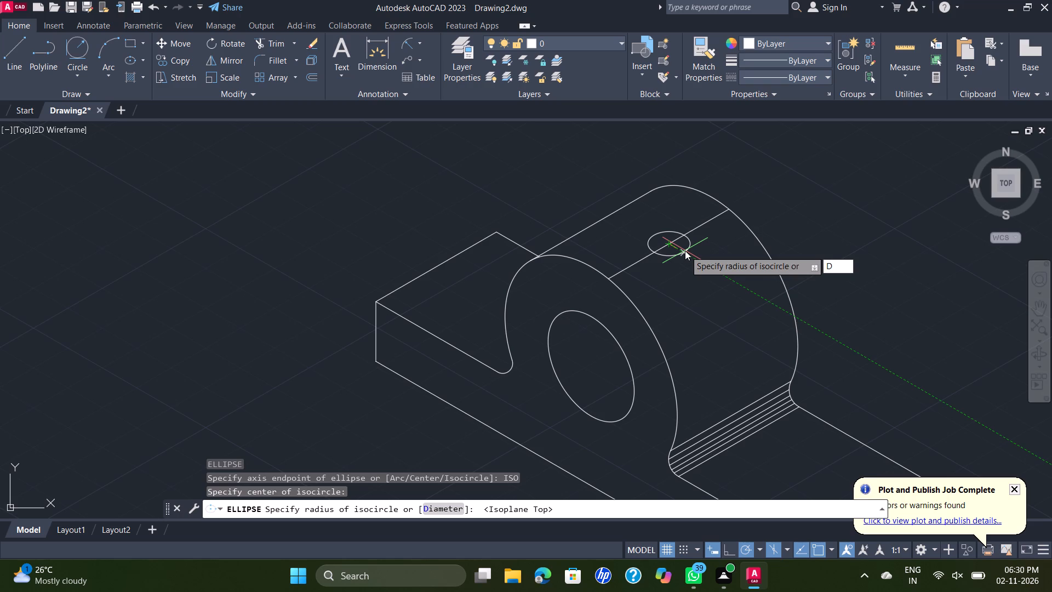
key("Return")
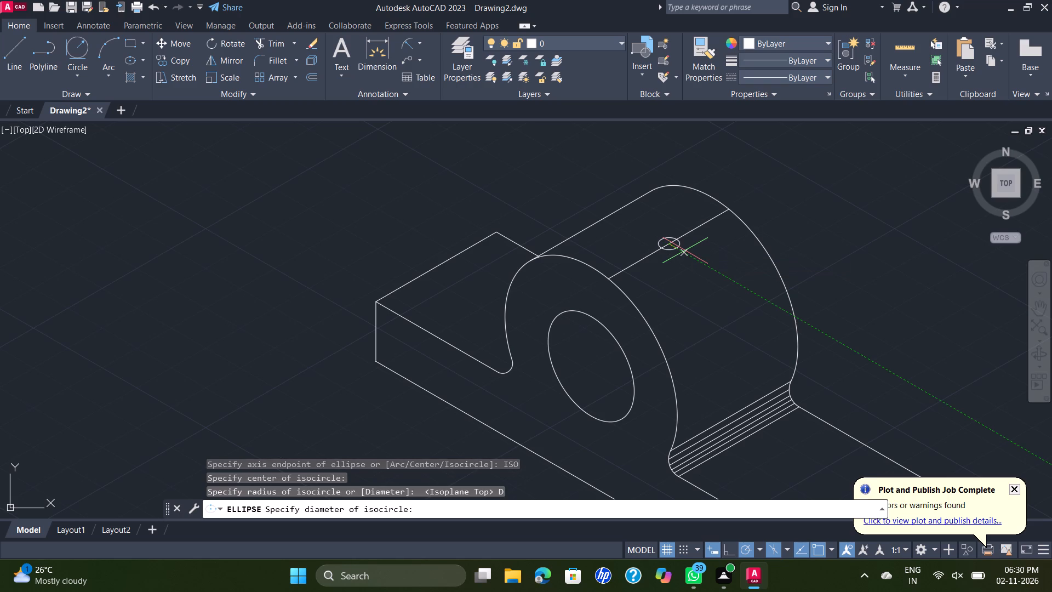
key("1")
key("period")
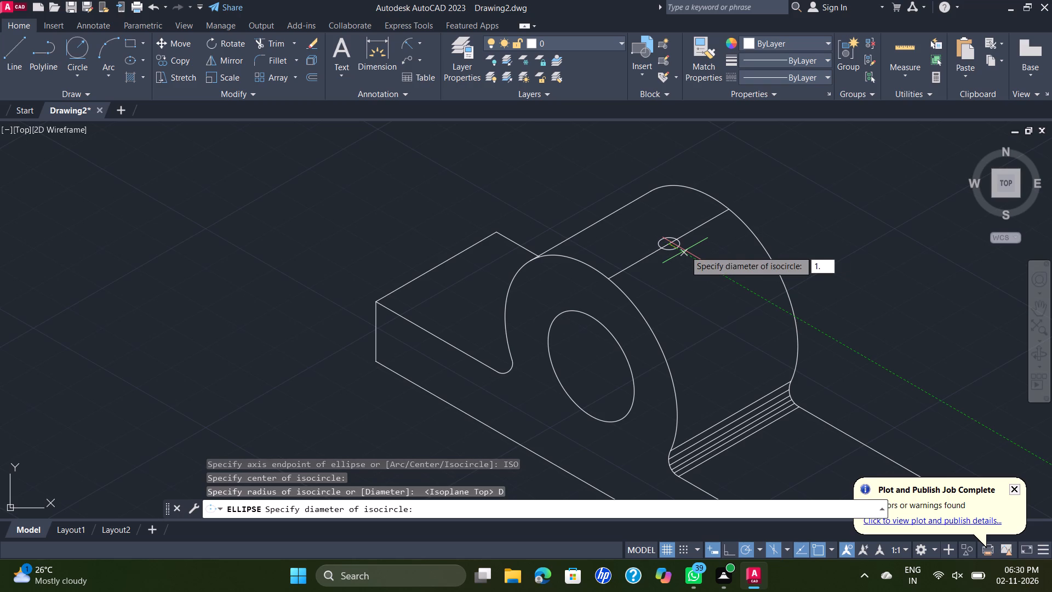
key("5")
key("Return")
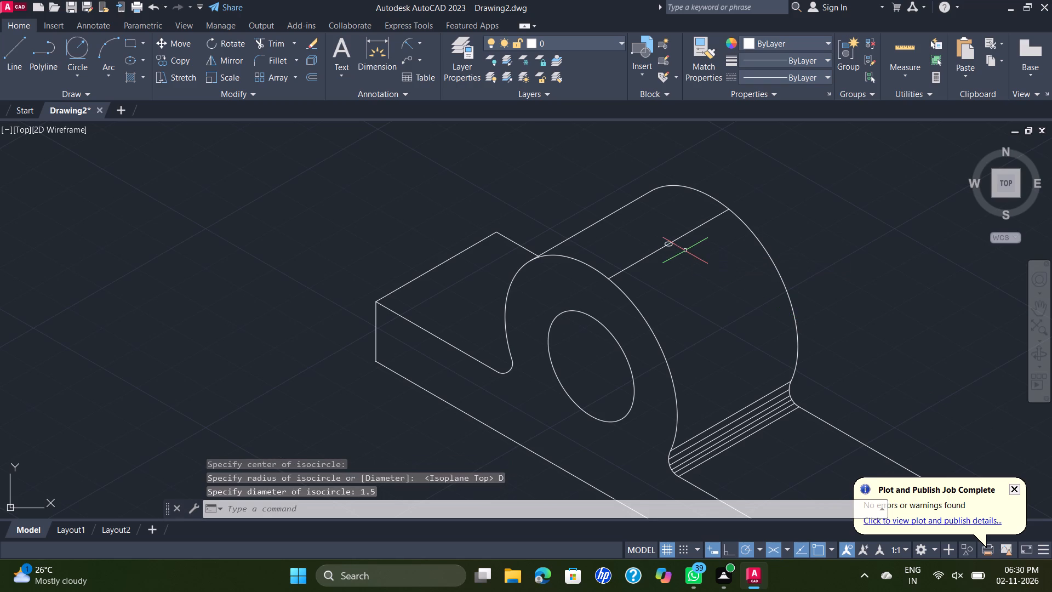
Trim away the piece of the line inside the small isocircle on the rounded body.
scroll(653, 242, "up", 4)
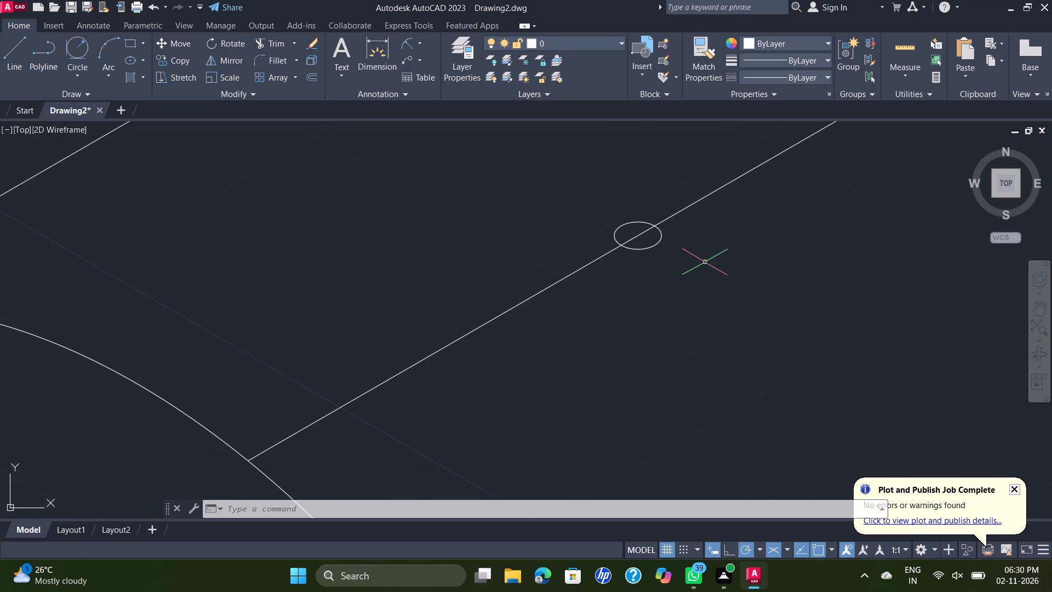
type("TR")
key("Return")
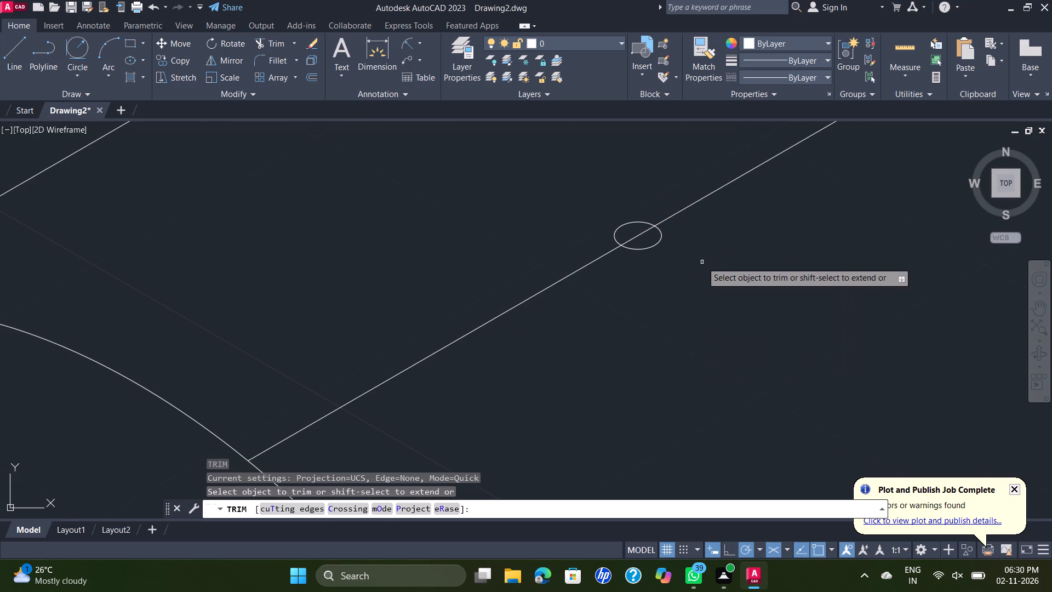
left_click(631, 237)
scroll(757, 261, "down", 3)
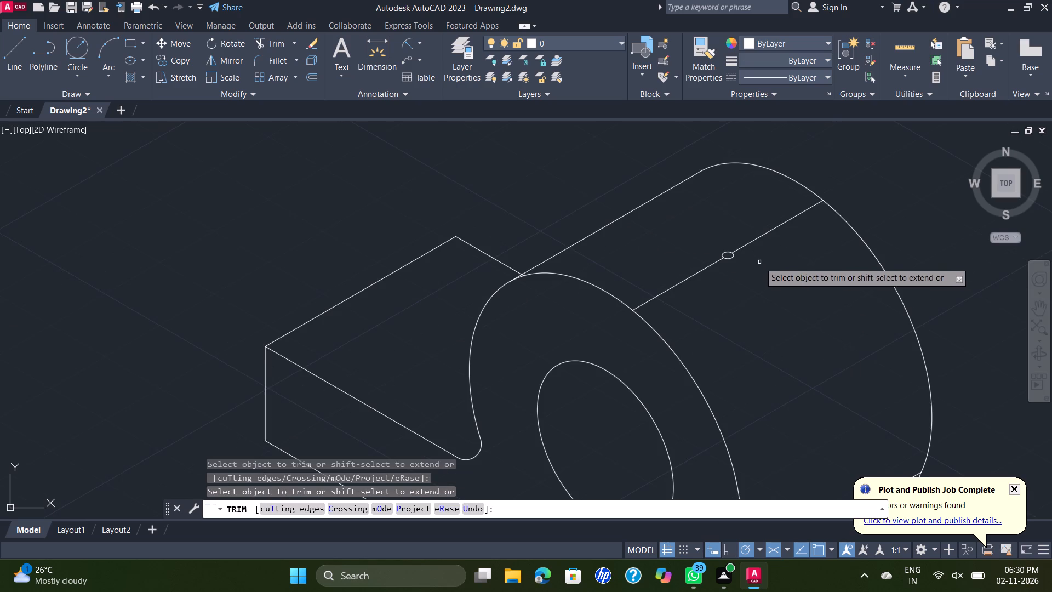
key("Escape")
scroll(788, 268, "down", 2)
scroll(824, 281, "up", 1)
scroll(823, 281, "down", 1)
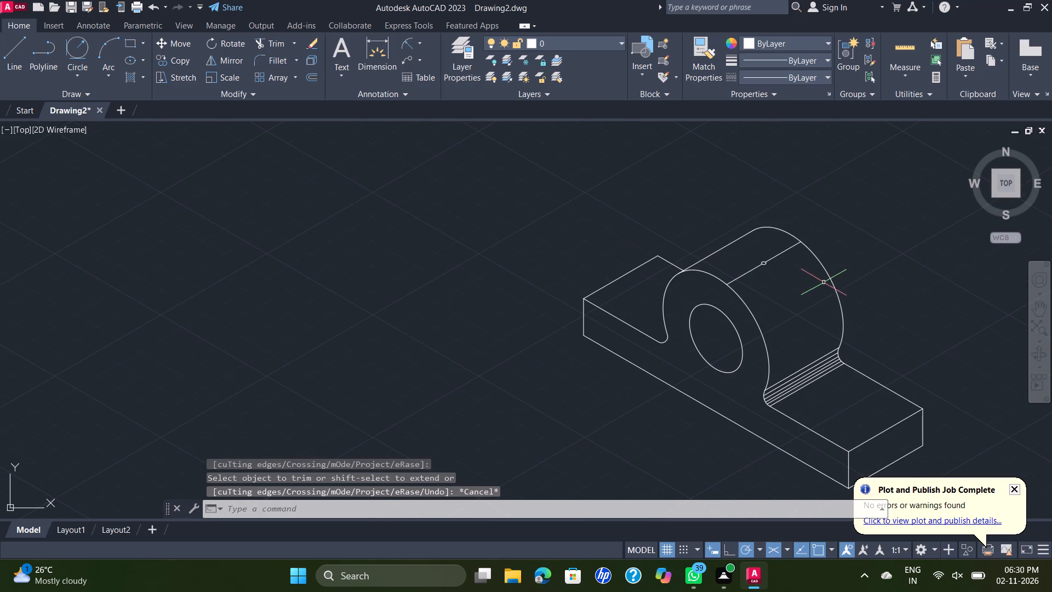
Dimension the length of the base's front bottom edge, placing the aligned dimension below and outside the bracket.
middle_click_drag(837, 276, 746, 250)
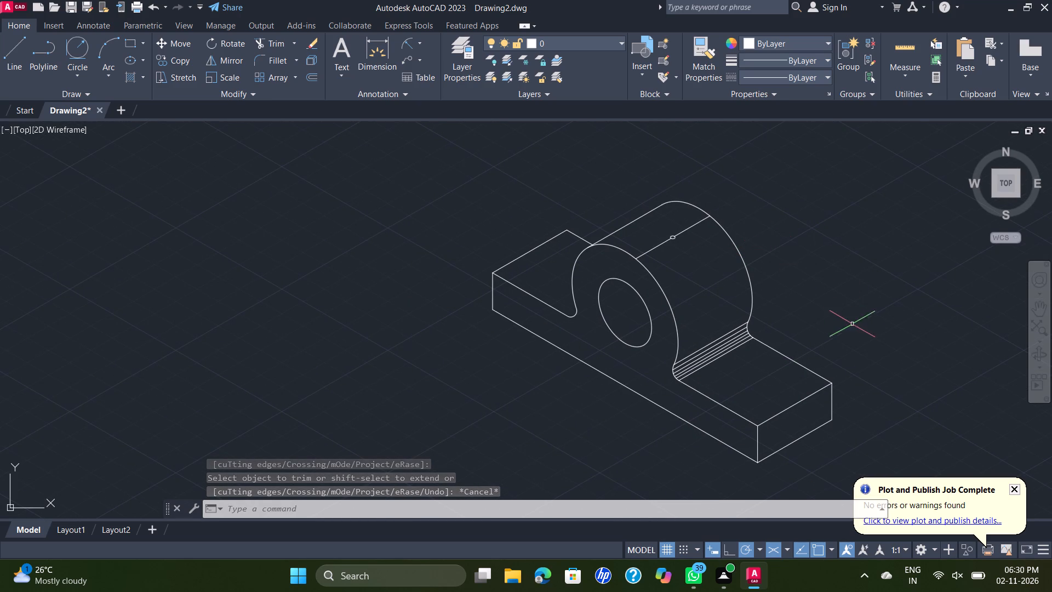
left_click(392, 61)
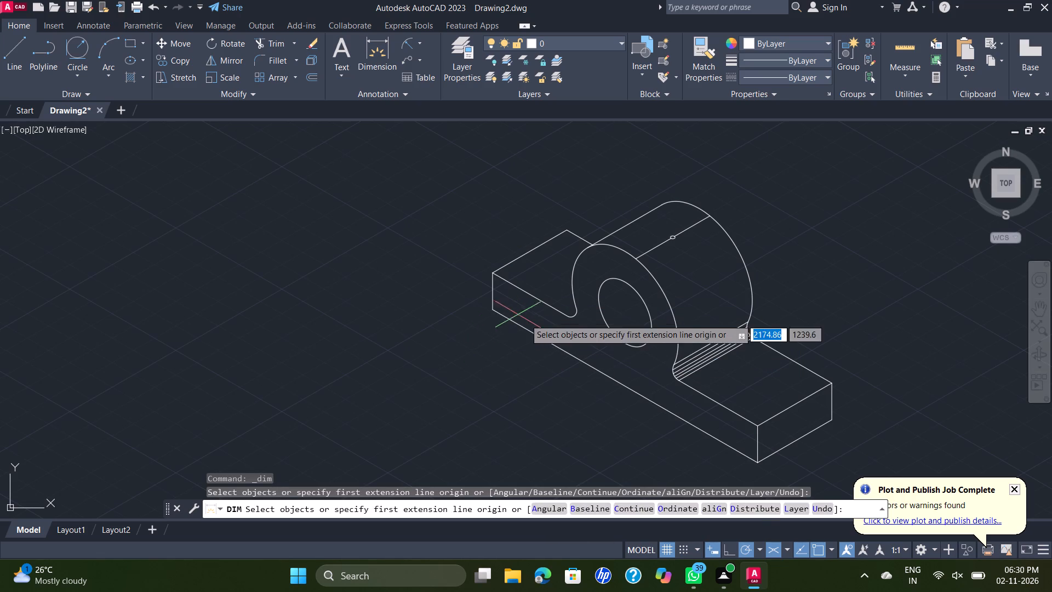
left_click(492, 308)
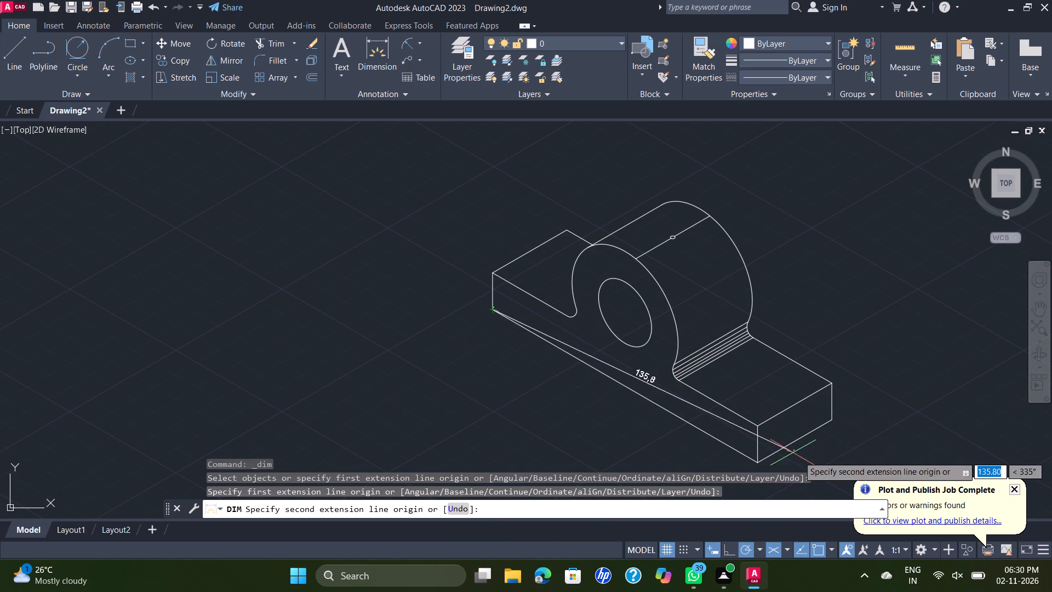
left_click(759, 462)
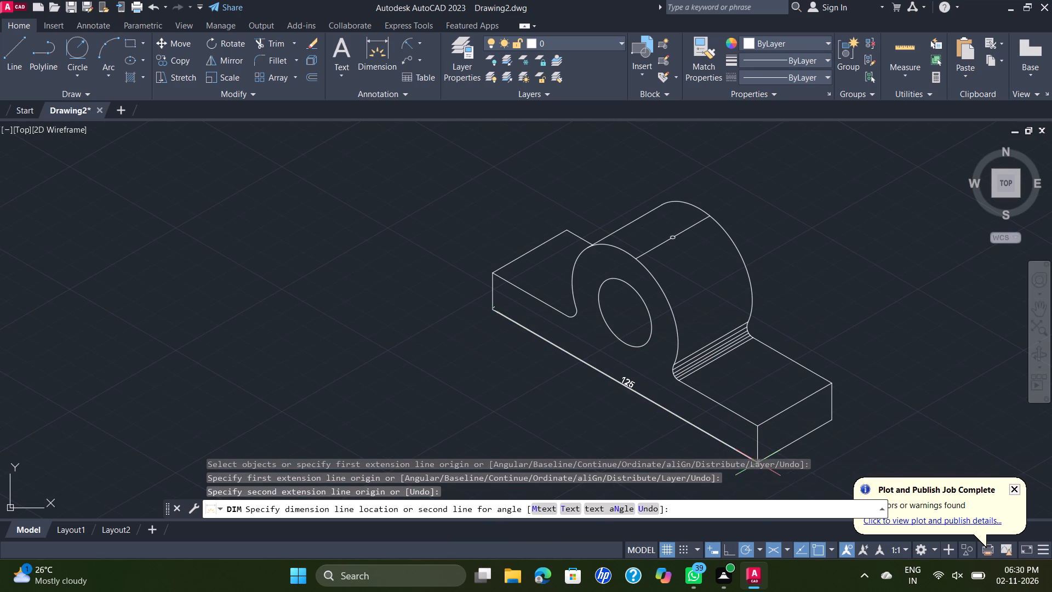
middle_click_drag(693, 449, 671, 396)
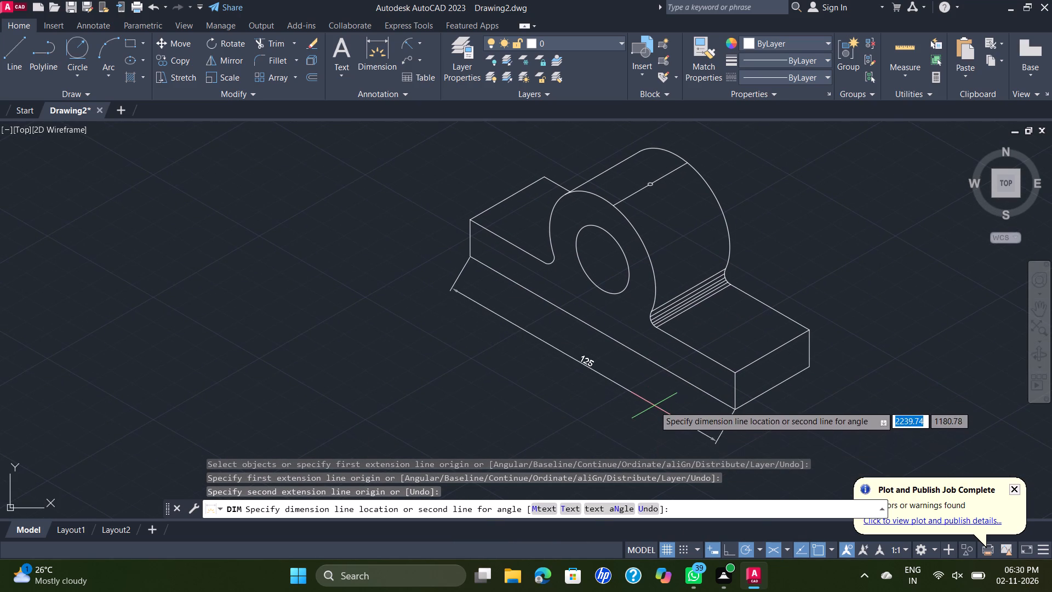
left_click(654, 406)
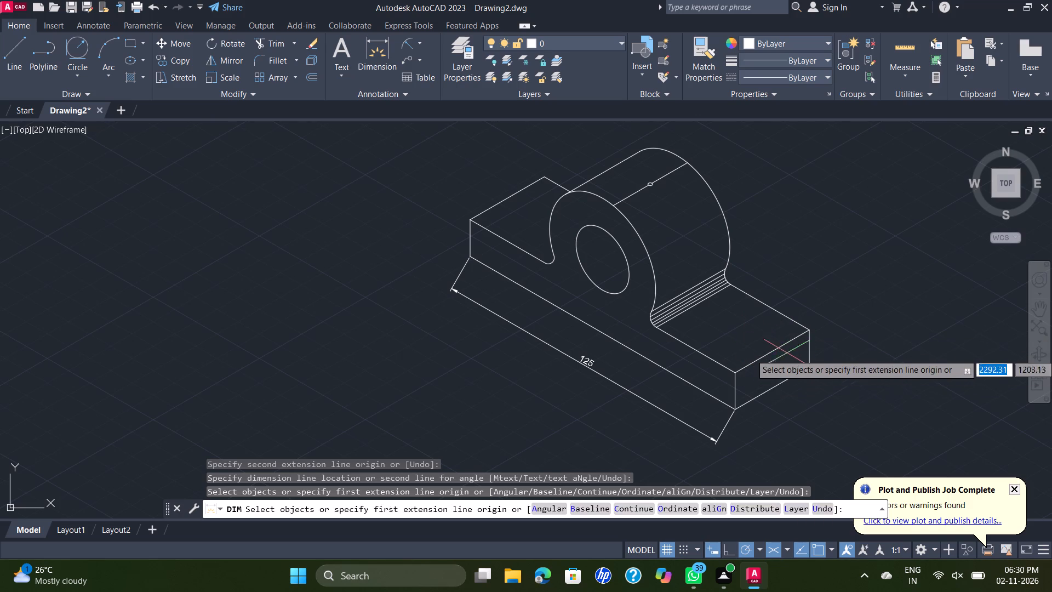
key("Escape")
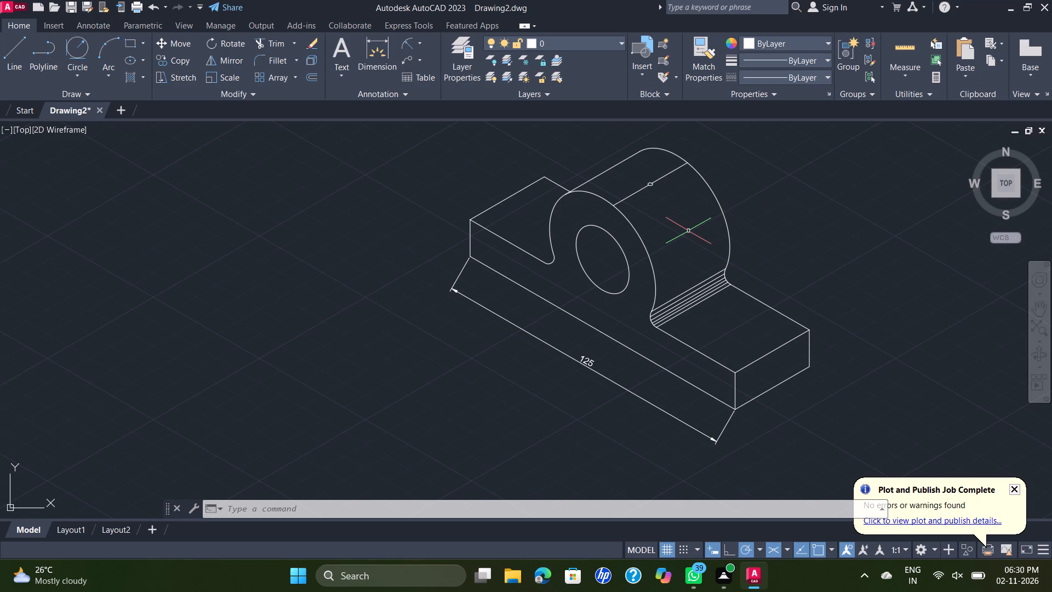
Draw a line across the right-hand base top, joining the midpoints of its front and rear edges.
key("l")
key("Return")
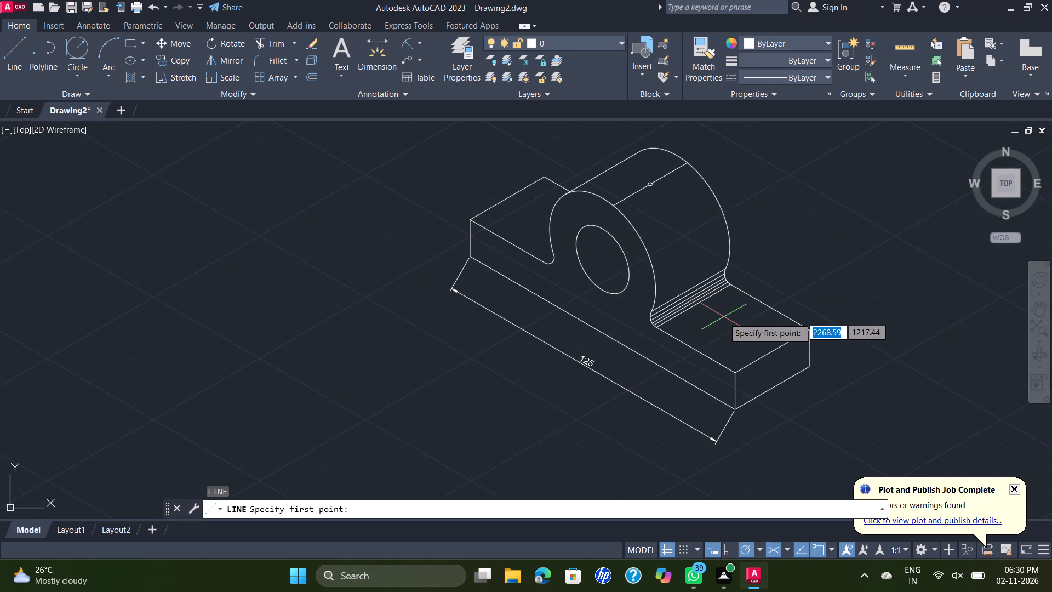
left_click(696, 350)
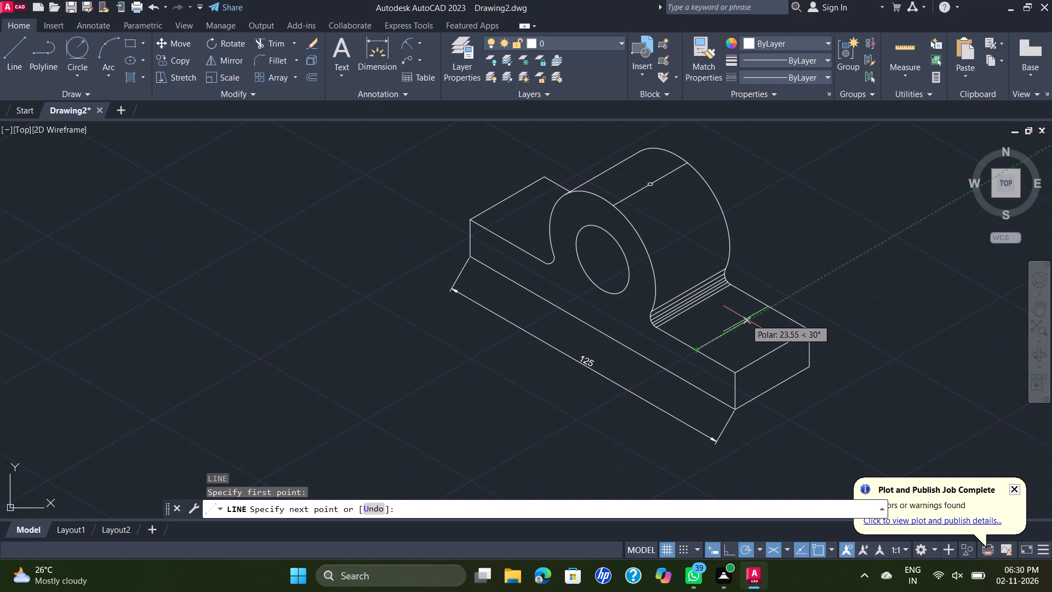
left_click(771, 305)
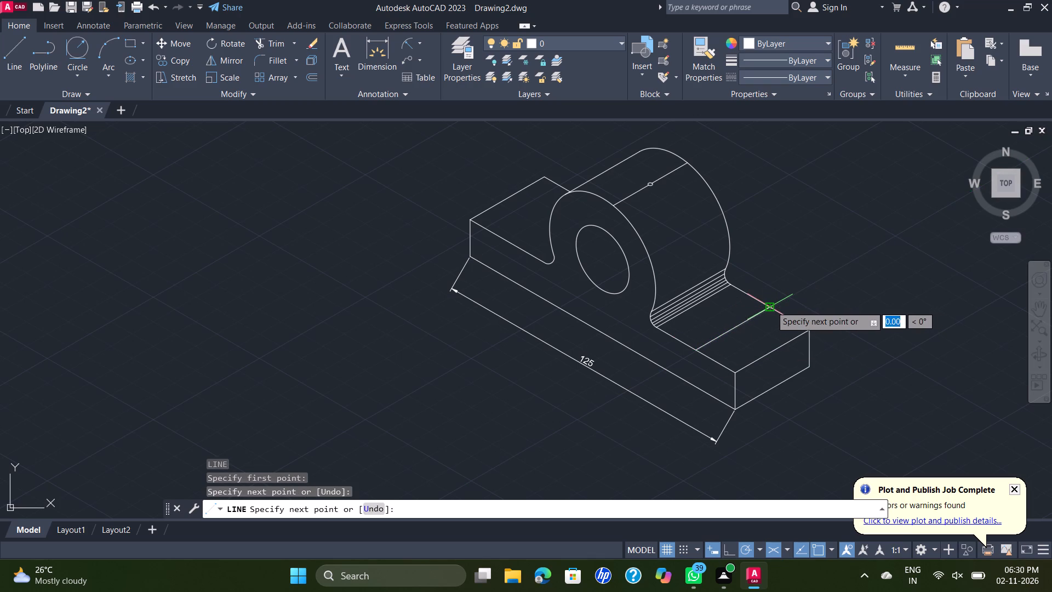
key("Escape")
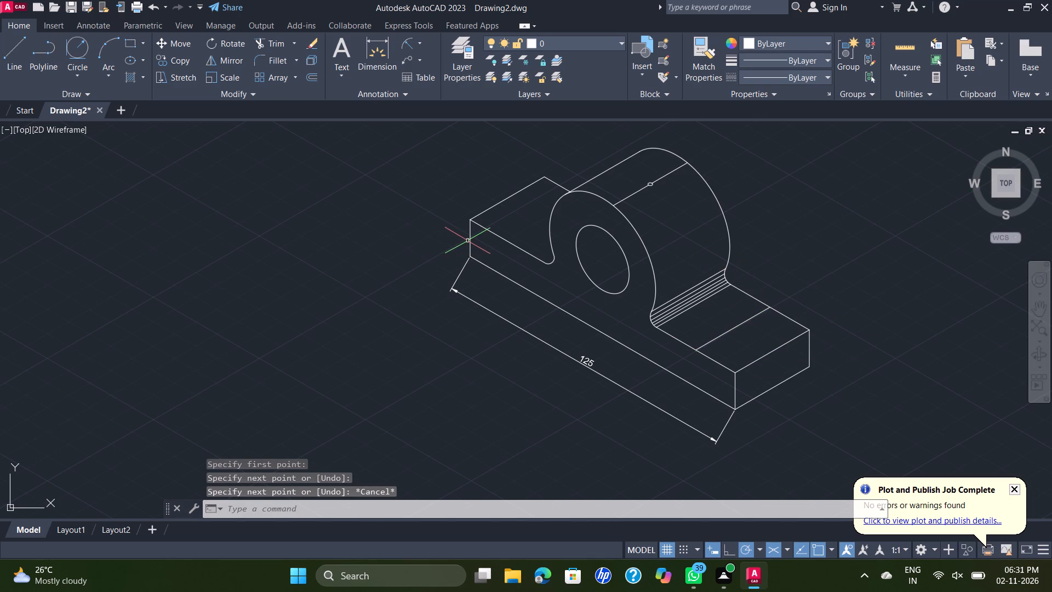
Draw a 30° line across the left-hand base top from its front edge's midpoint, running past the rounded body's front arc.
key("space")
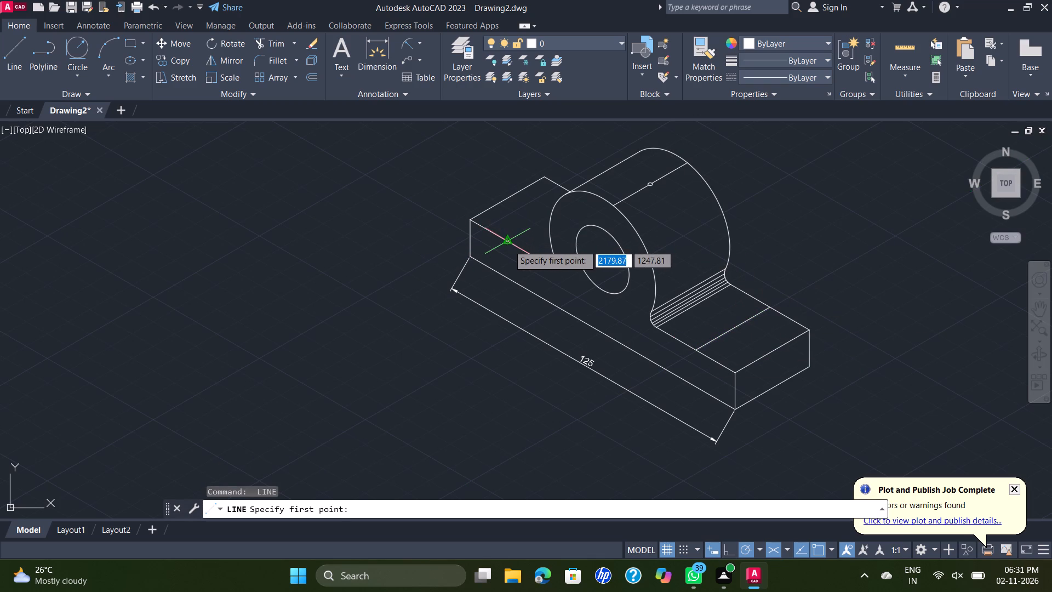
left_click(508, 245)
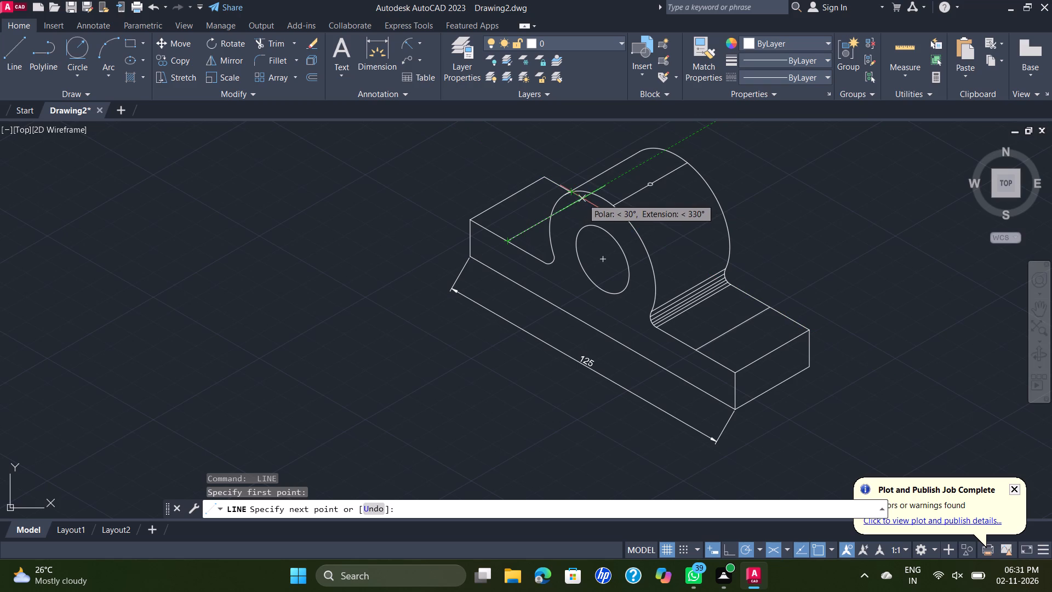
left_click(582, 198)
key("Escape")
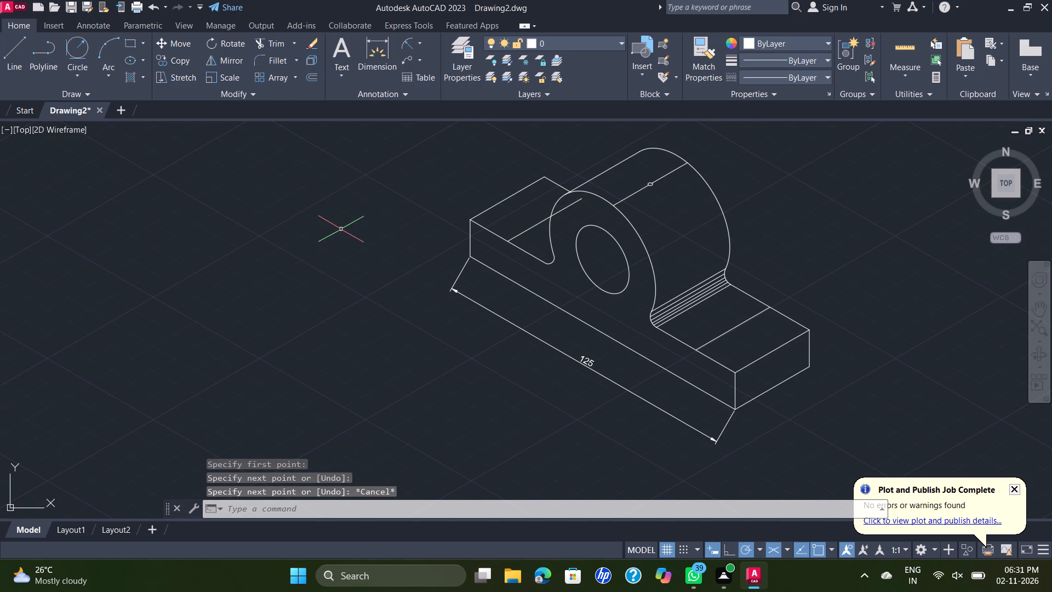
Draw a 15 mm diameter isocircle on the right-hand base top, centred on the midpoint of the line across it.
type("EL")
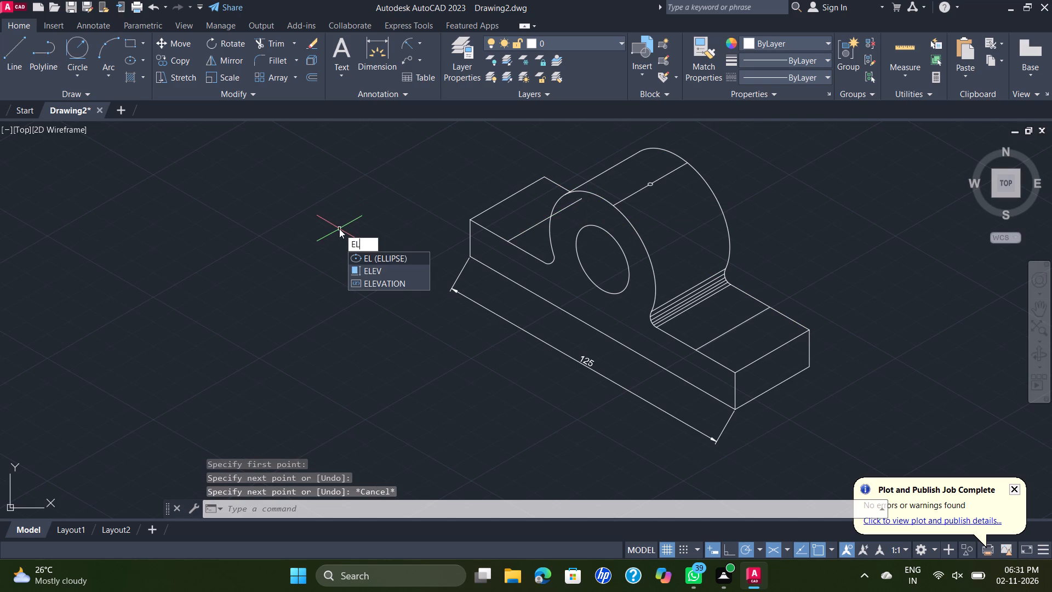
key("Return")
type("IS")
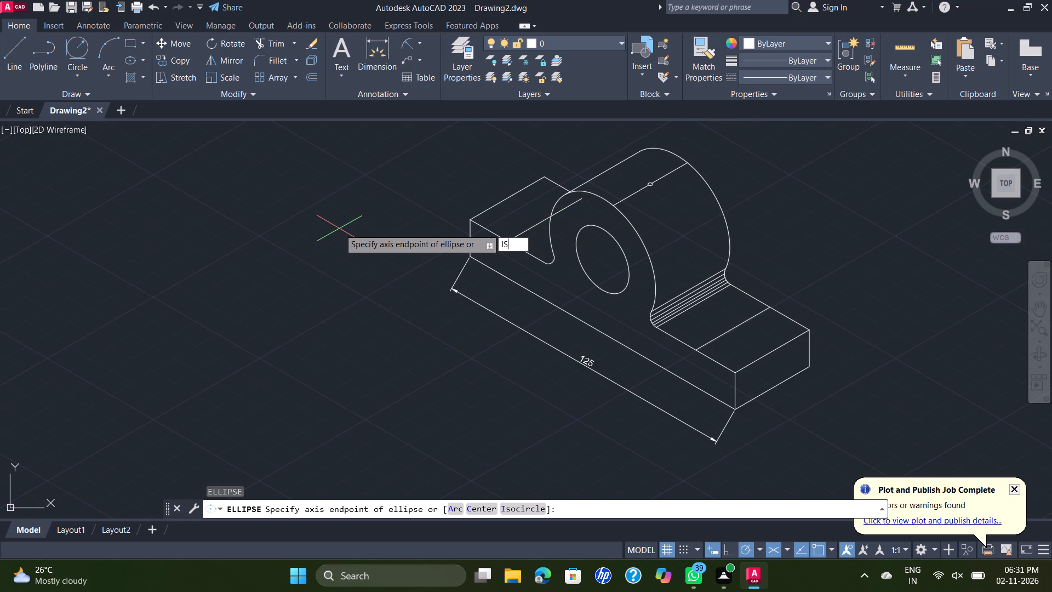
key("o")
key("Return")
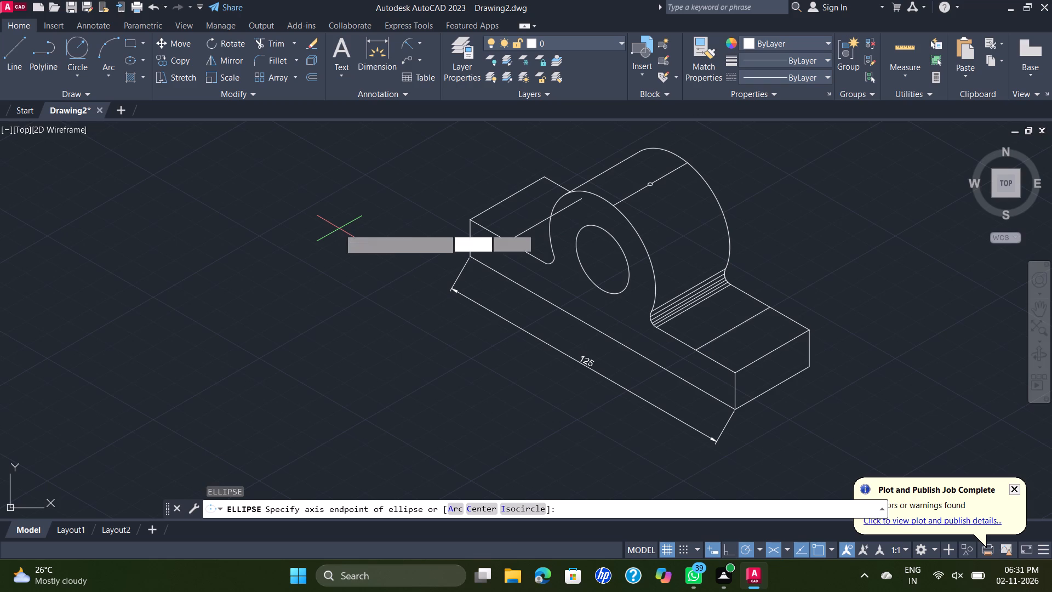
left_click(734, 327)
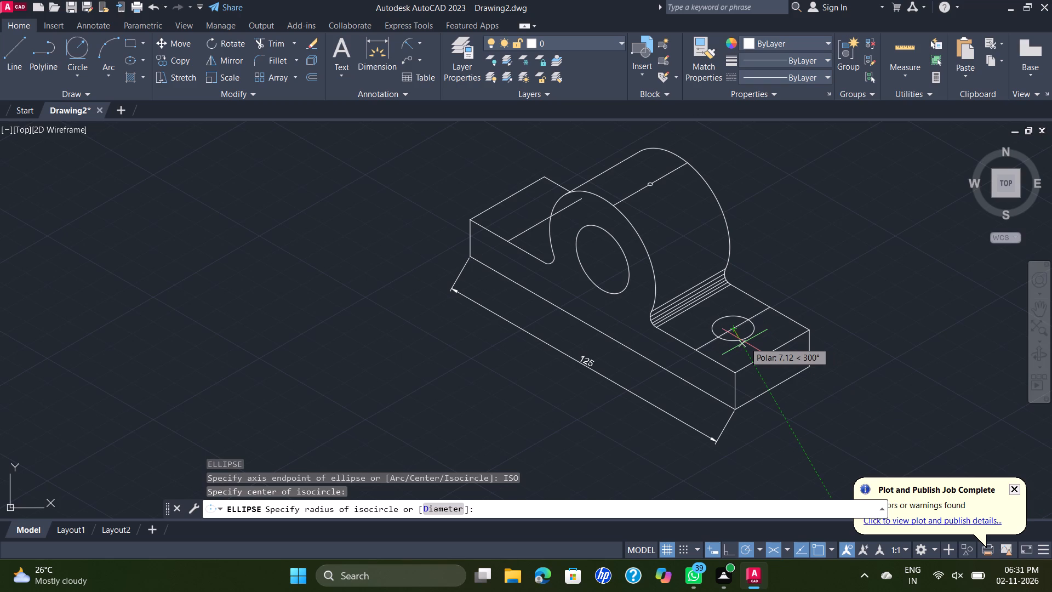
key("d")
key("Return")
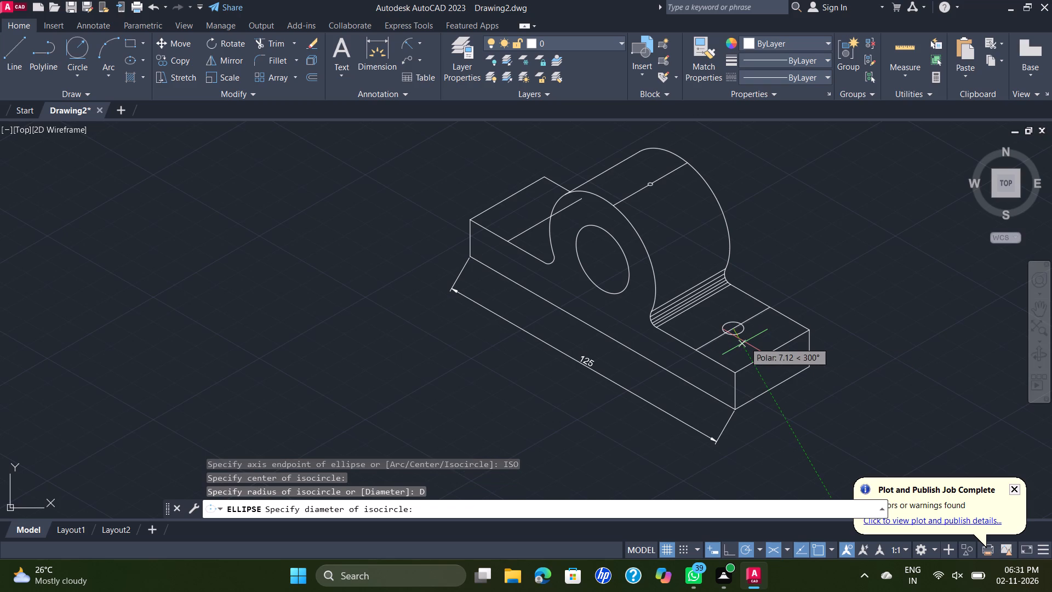
type("15")
key("Return")
Copy the isocircle from its centre to the midpoint of the 30° line on the left-hand base top.
left_click(761, 337)
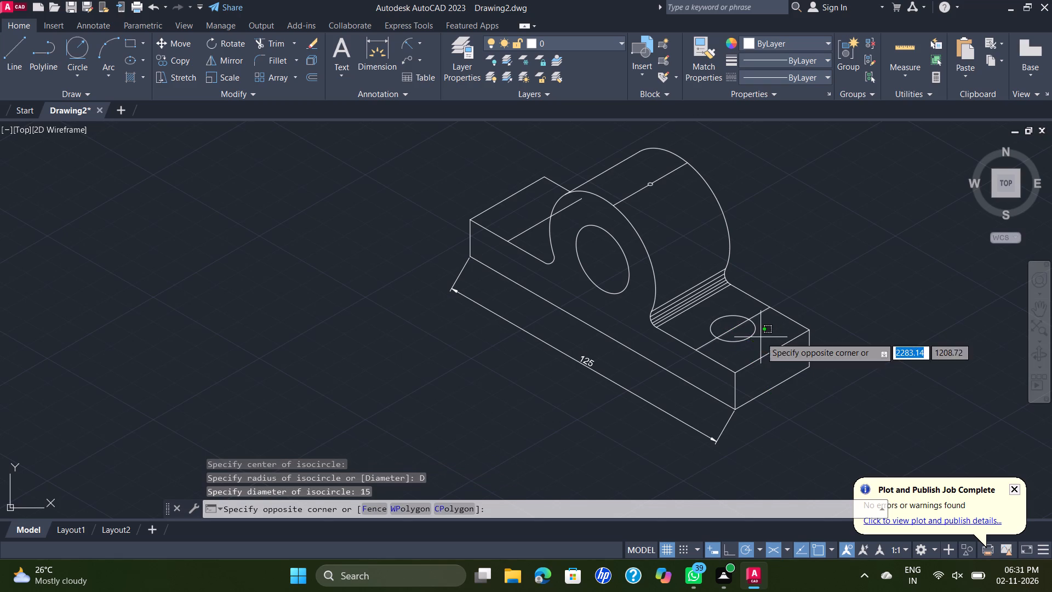
left_click(744, 341)
type("CO")
key("Return")
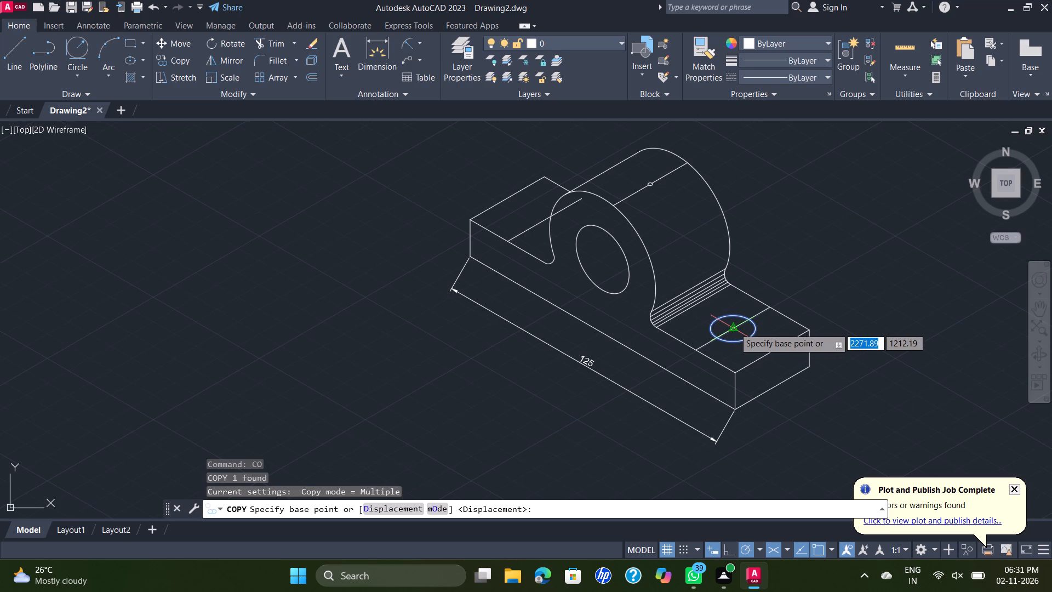
left_click(734, 328)
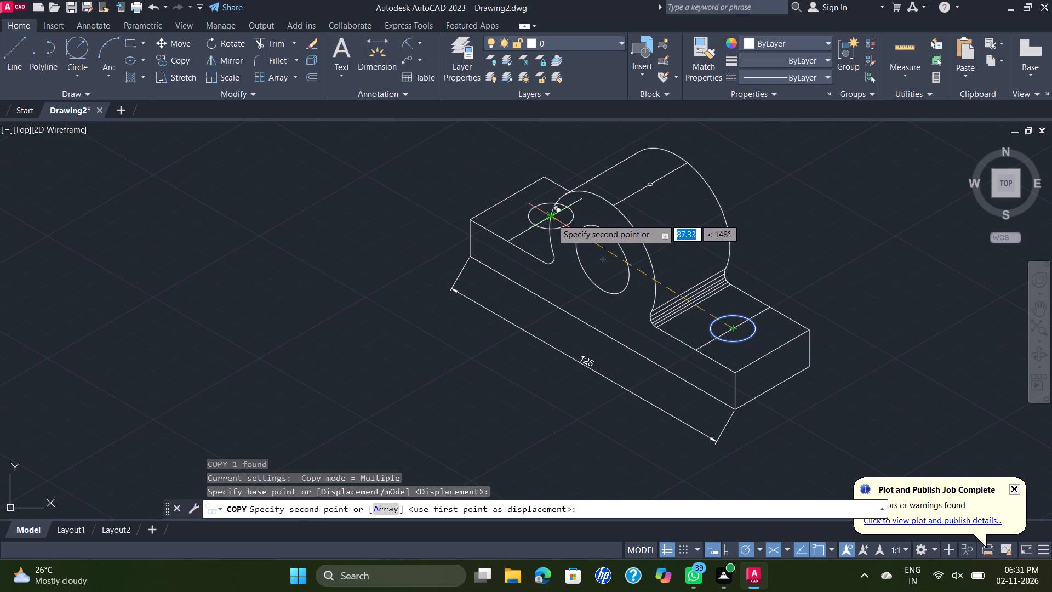
left_click(544, 220)
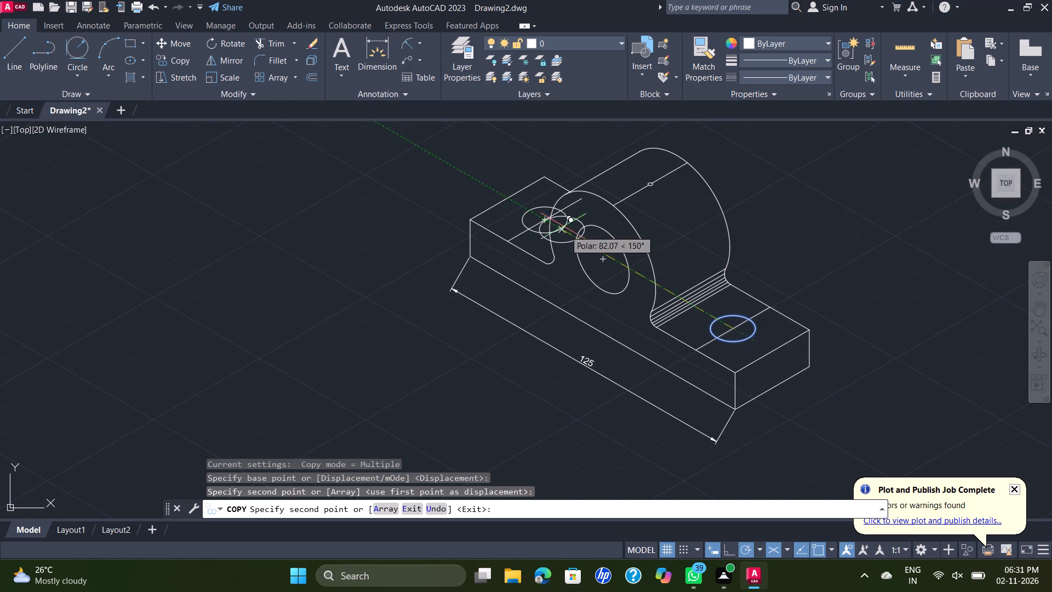
key("Escape")
Trim away all pieces of the construction lines across both base tops, inside and outside the isocircles.
type("TR")
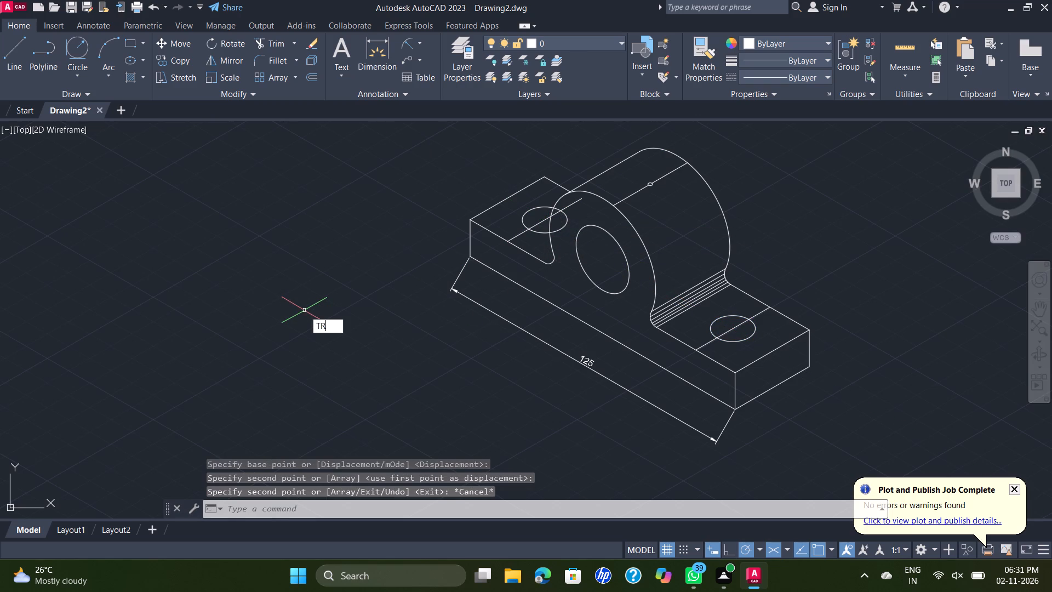
key("Return")
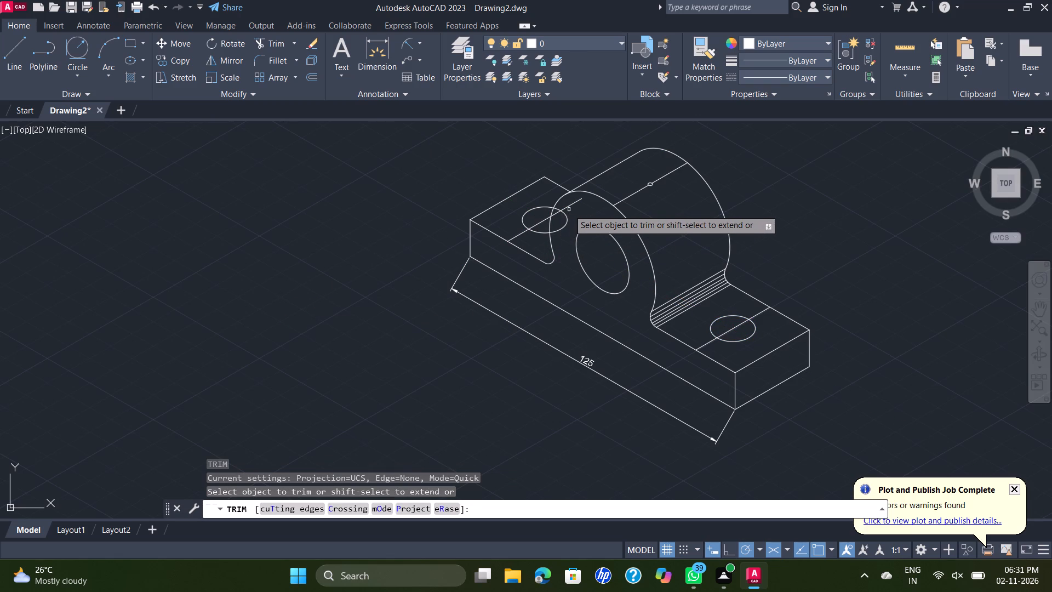
left_click(569, 208)
left_click(557, 214)
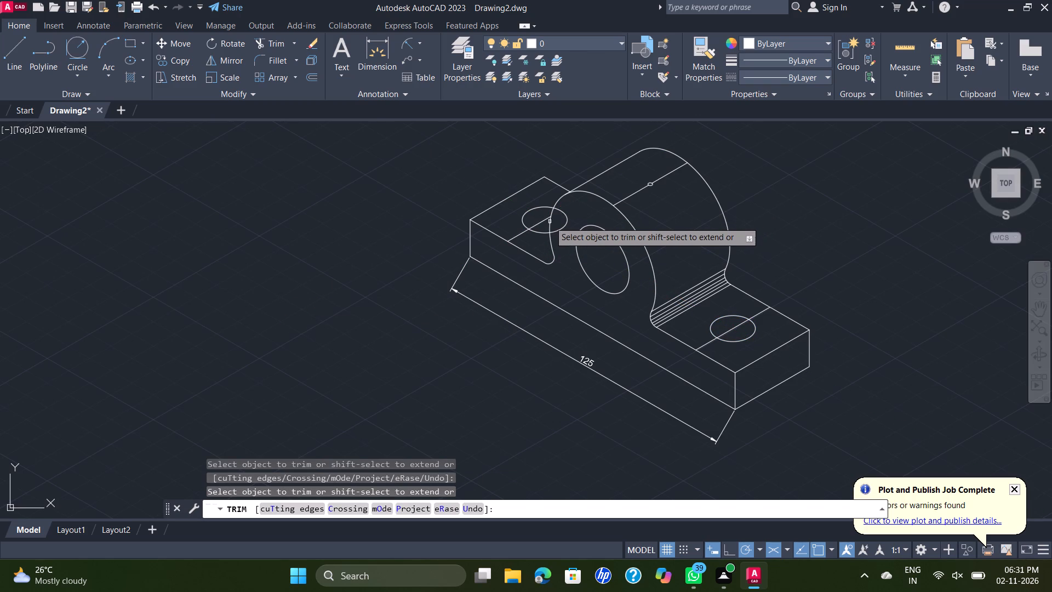
left_click(546, 221)
left_click(512, 237)
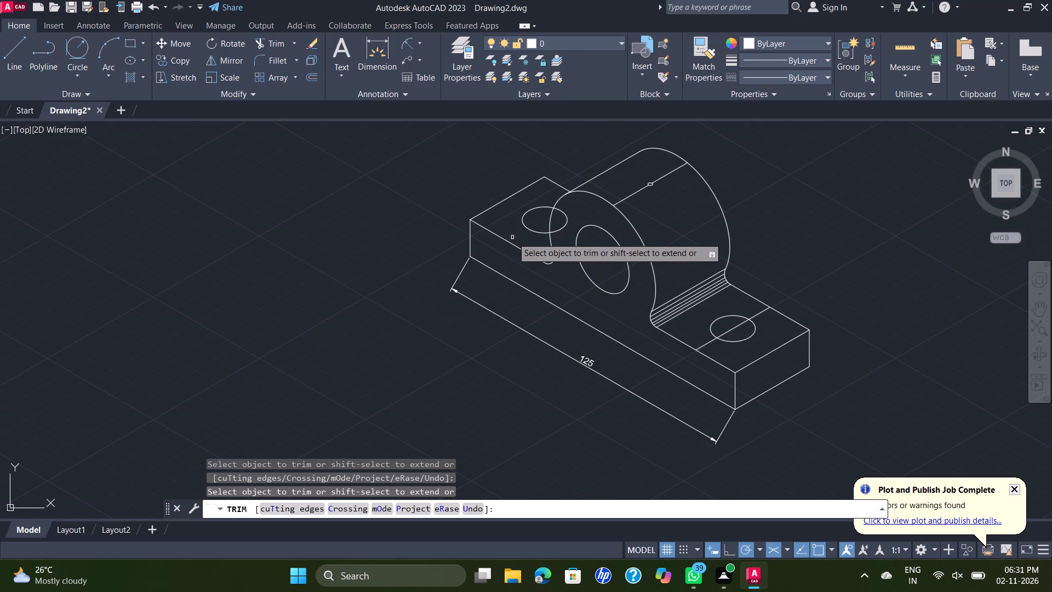
left_click(730, 328)
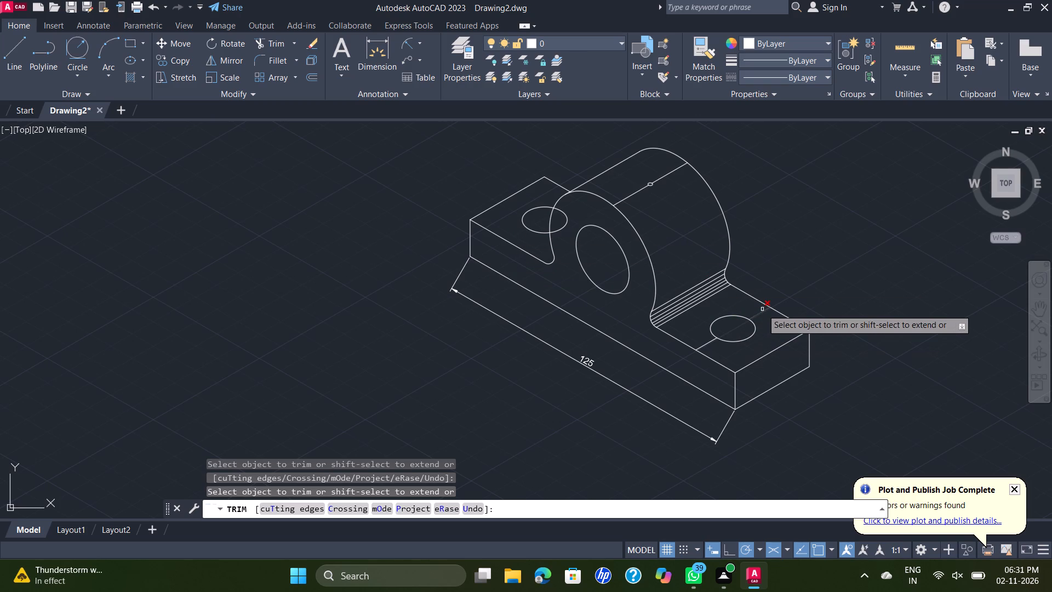
left_click(762, 309)
left_click(706, 344)
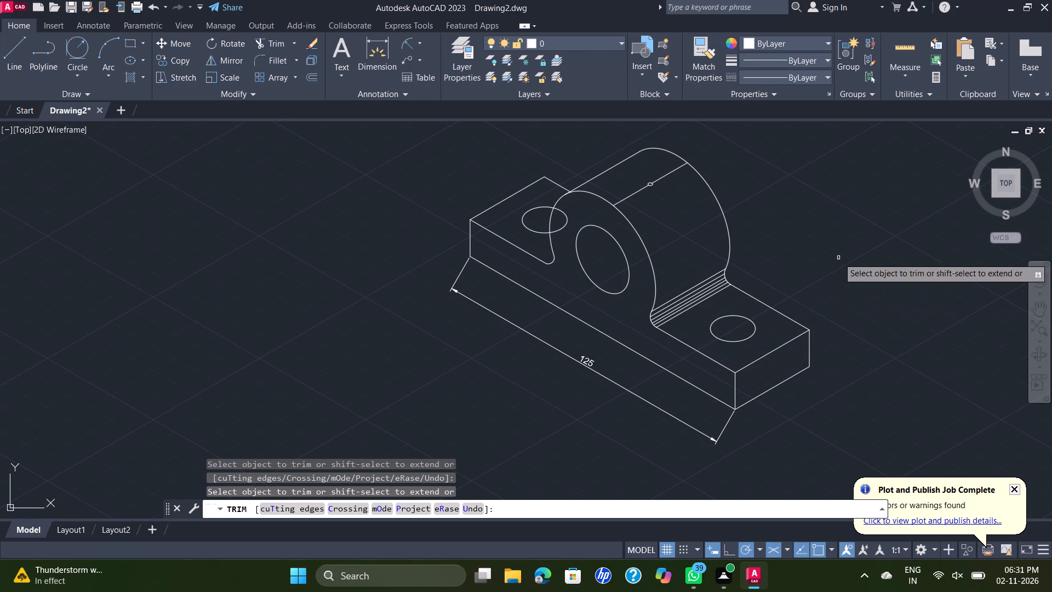
key("Escape")
Trim off the part of the left-hand isocircle that overlaps the rounded body's front face.
key("space")
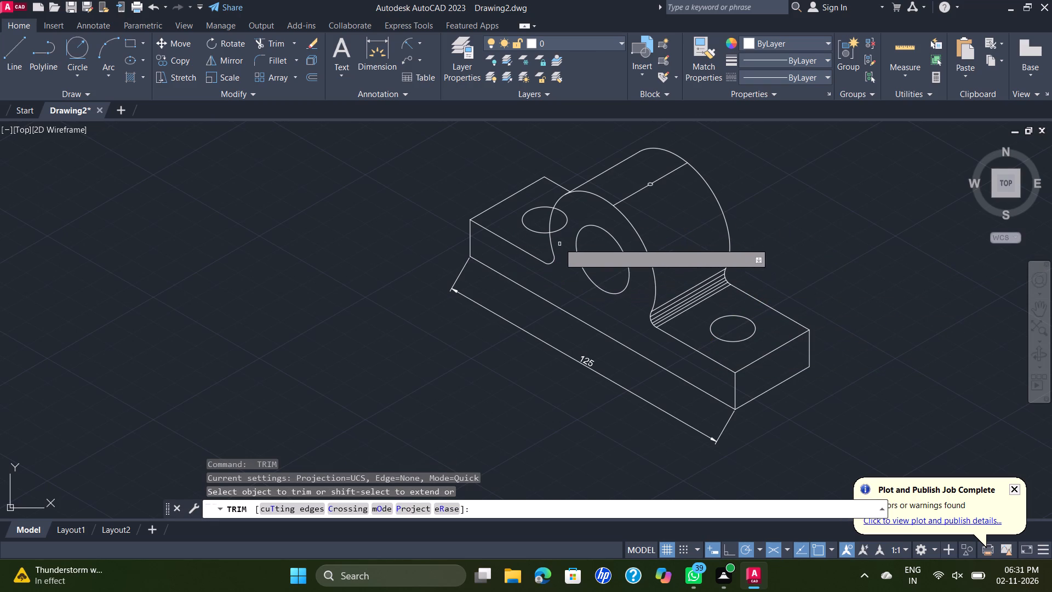
left_click(560, 231)
key("Escape")
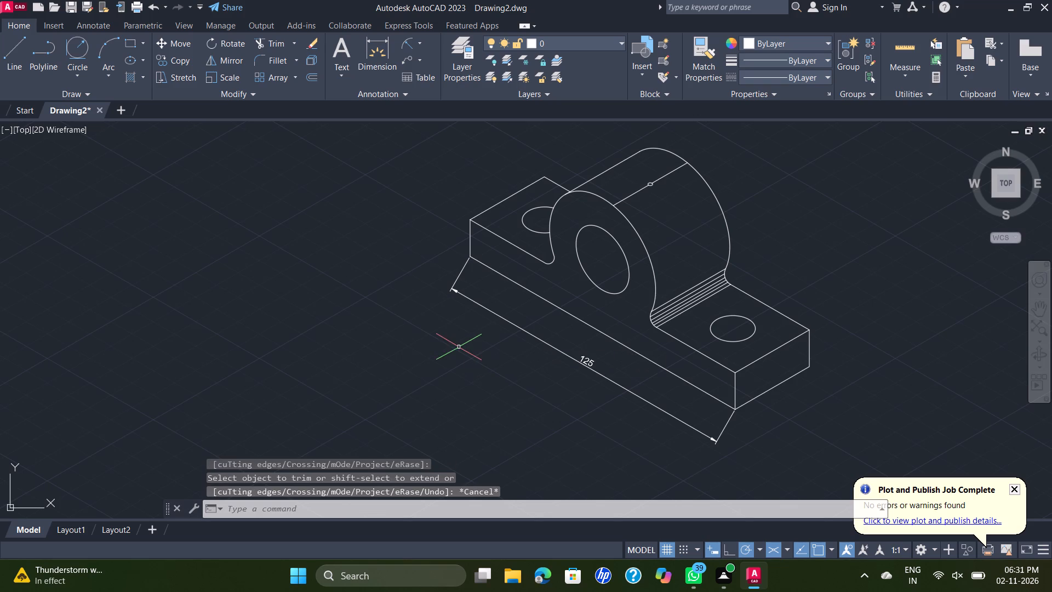
Dimension the bottom edge of the base's right end face, placing the aligned dimension below and outside the bracket.
scroll(816, 233, "down", 1)
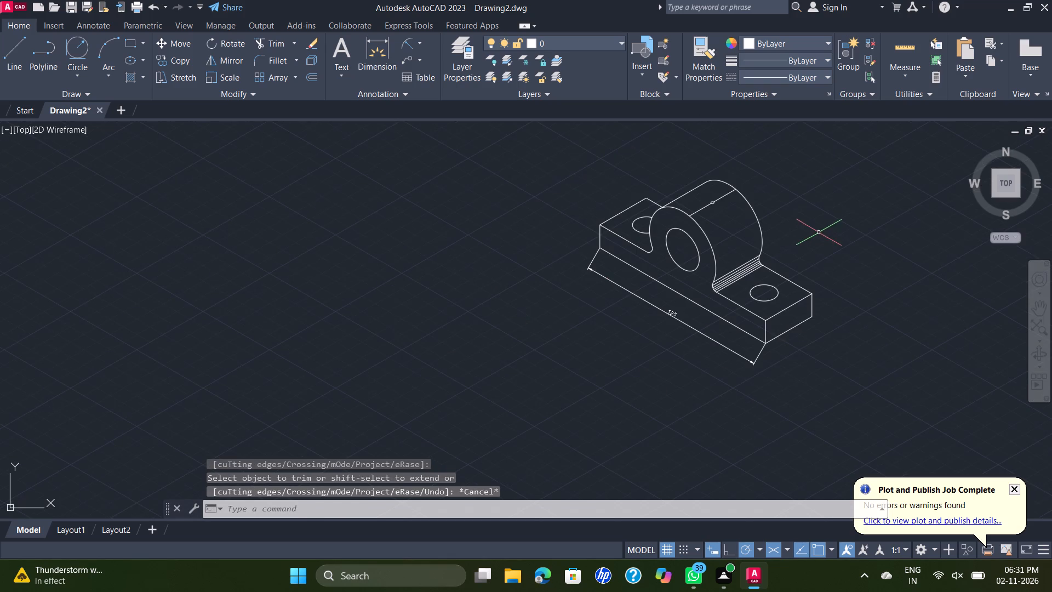
middle_click_drag(820, 232, 725, 275)
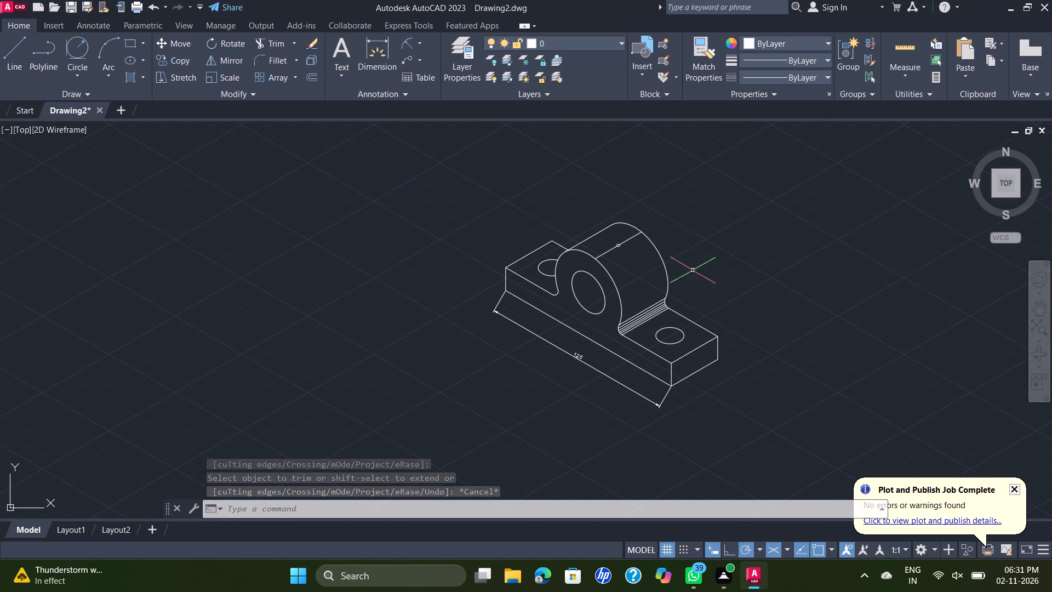
left_click(373, 46)
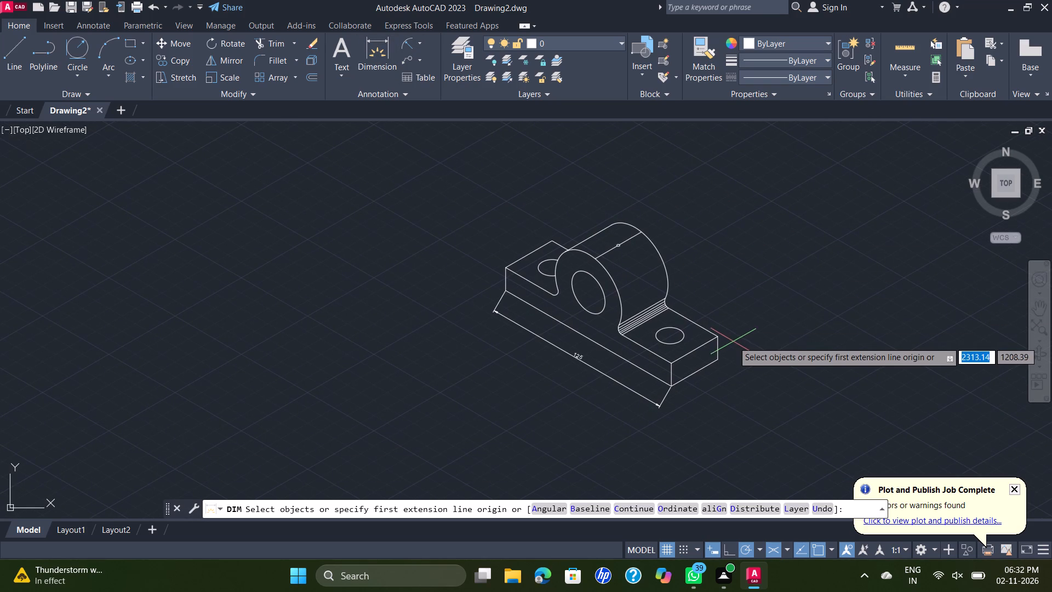
scroll(673, 392, "up", 1)
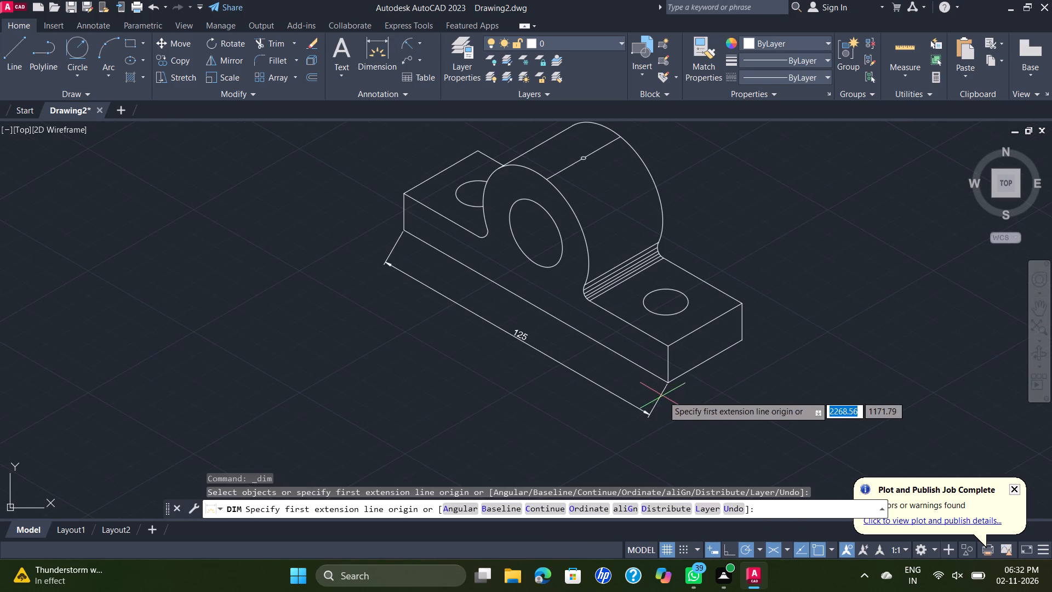
left_click(668, 383)
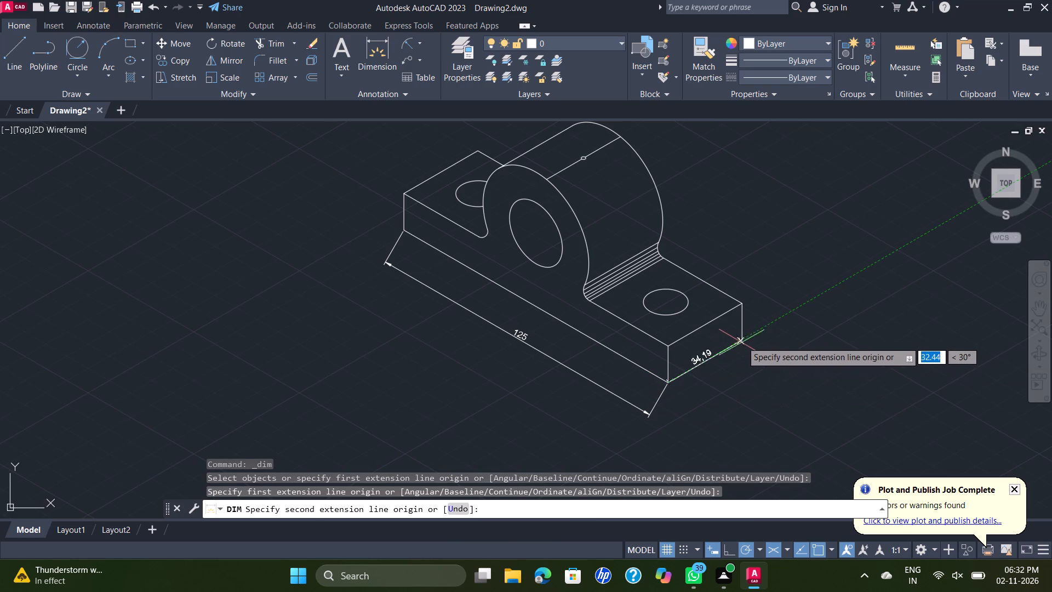
left_click(744, 337)
left_click(757, 377)
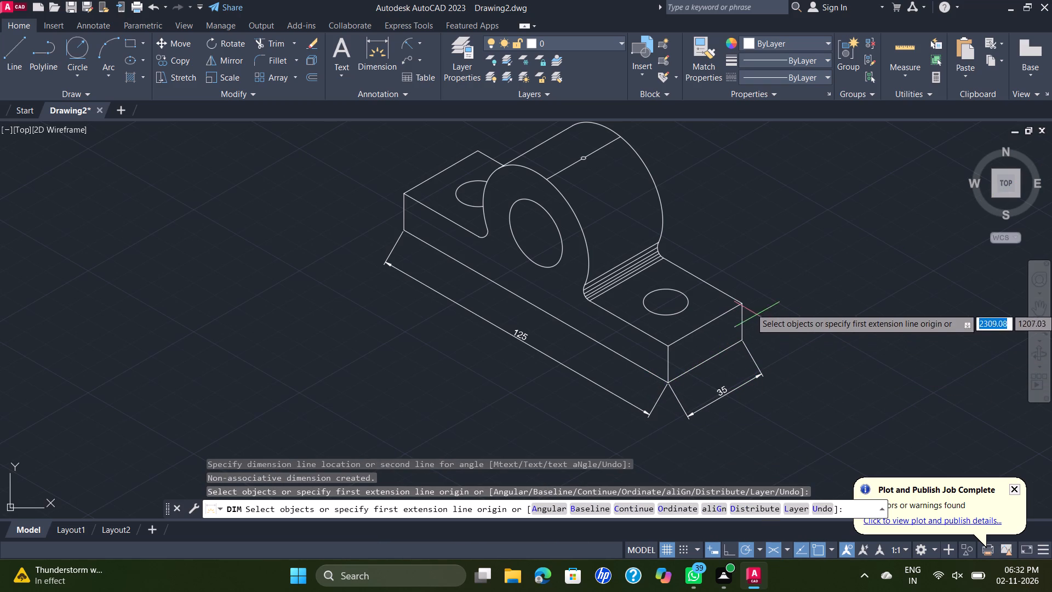
key("space")
Dimension the height of the base's rear right vertical edge, placing the dimension just outside it.
key("space")
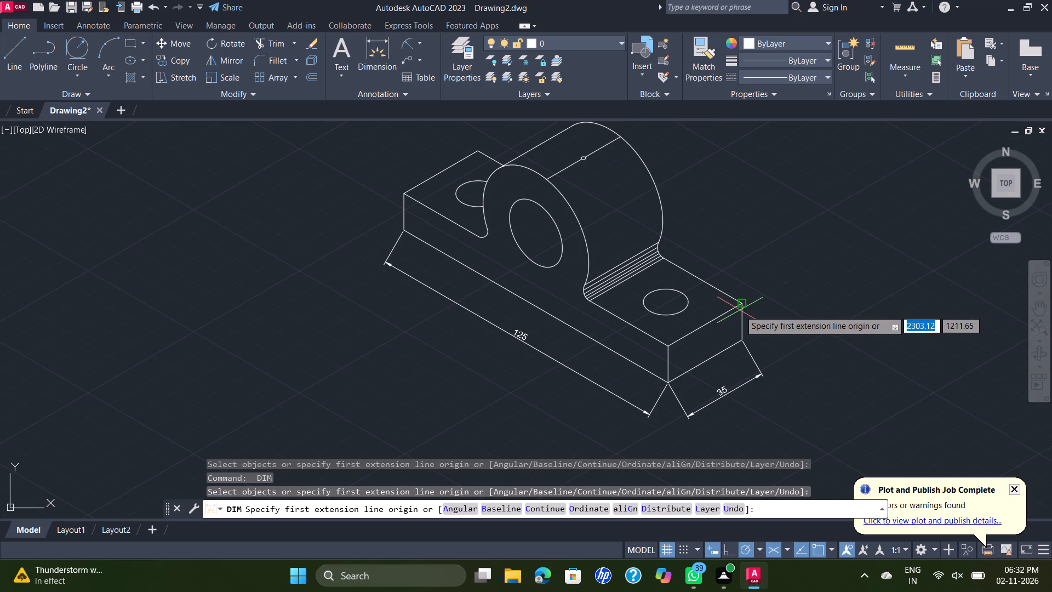
left_click(740, 302)
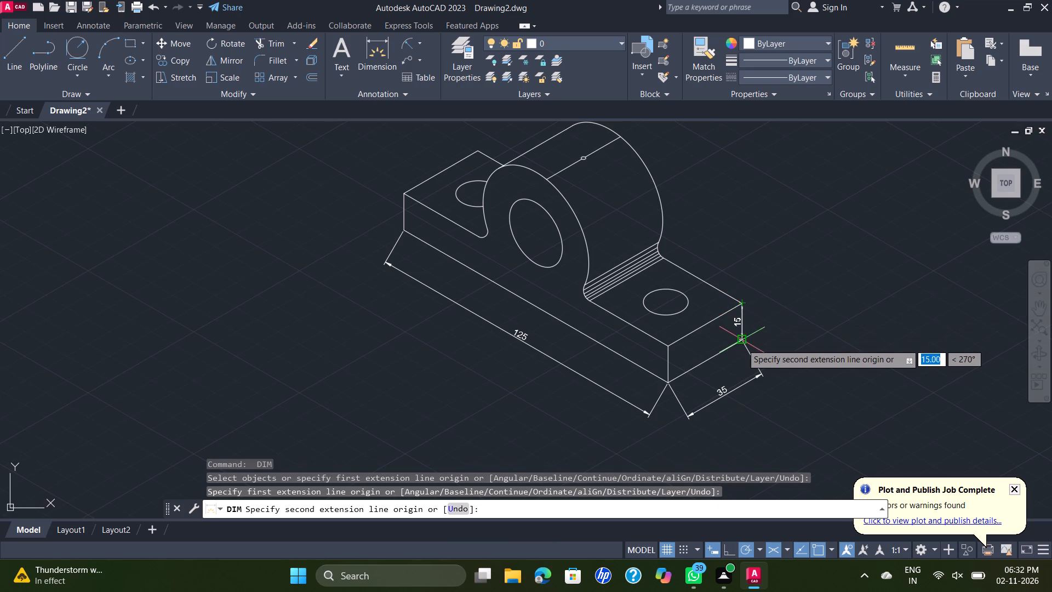
left_click(741, 341)
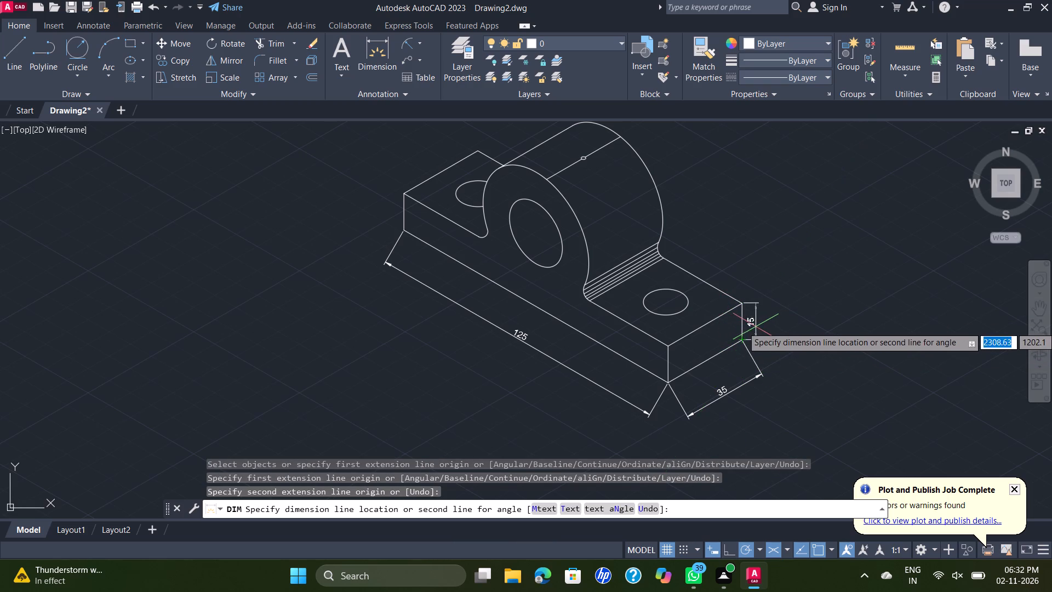
left_click(770, 319)
key("space")
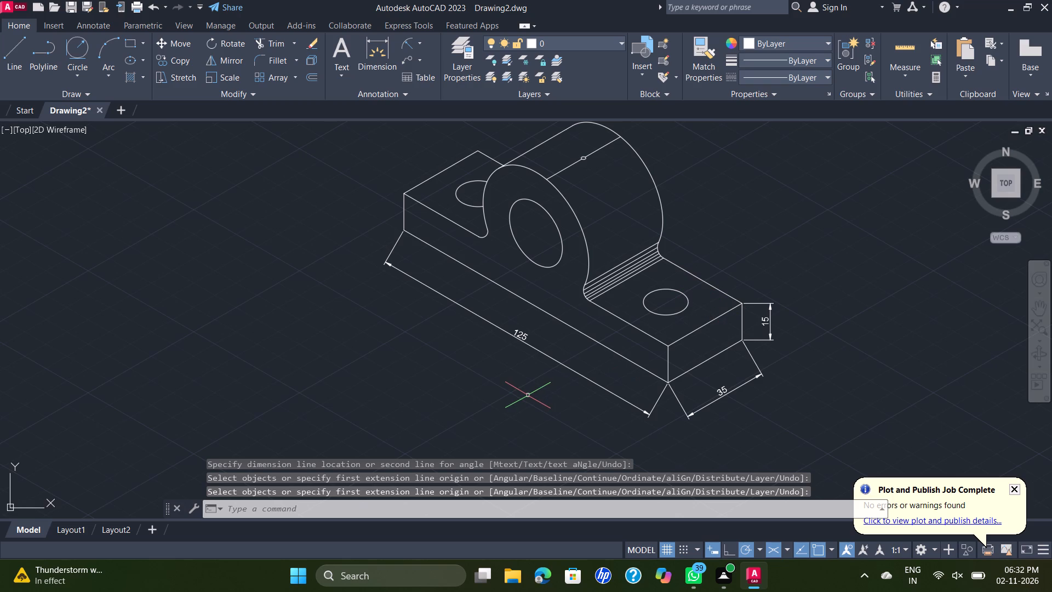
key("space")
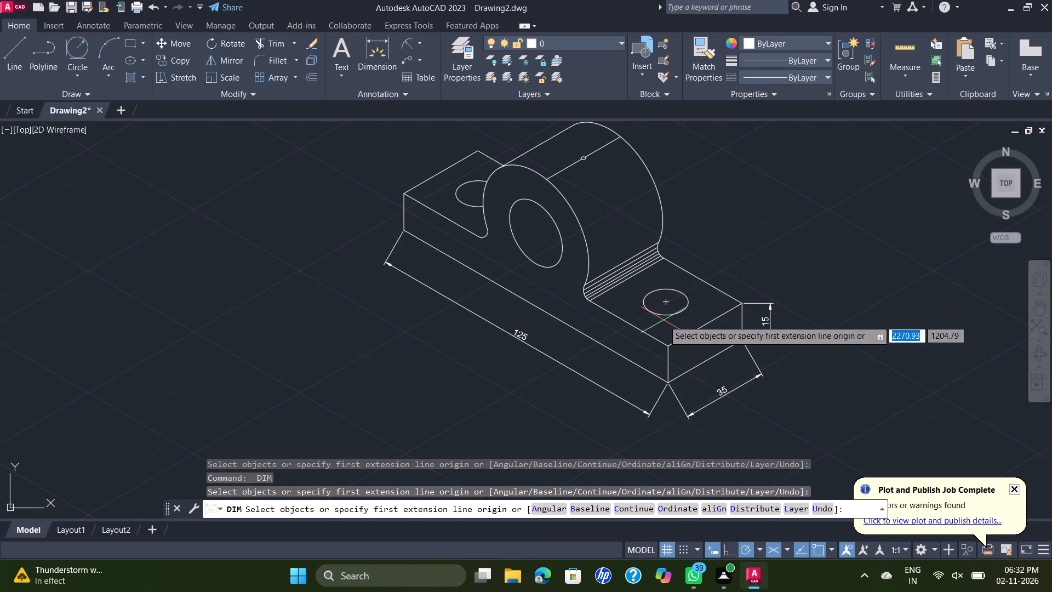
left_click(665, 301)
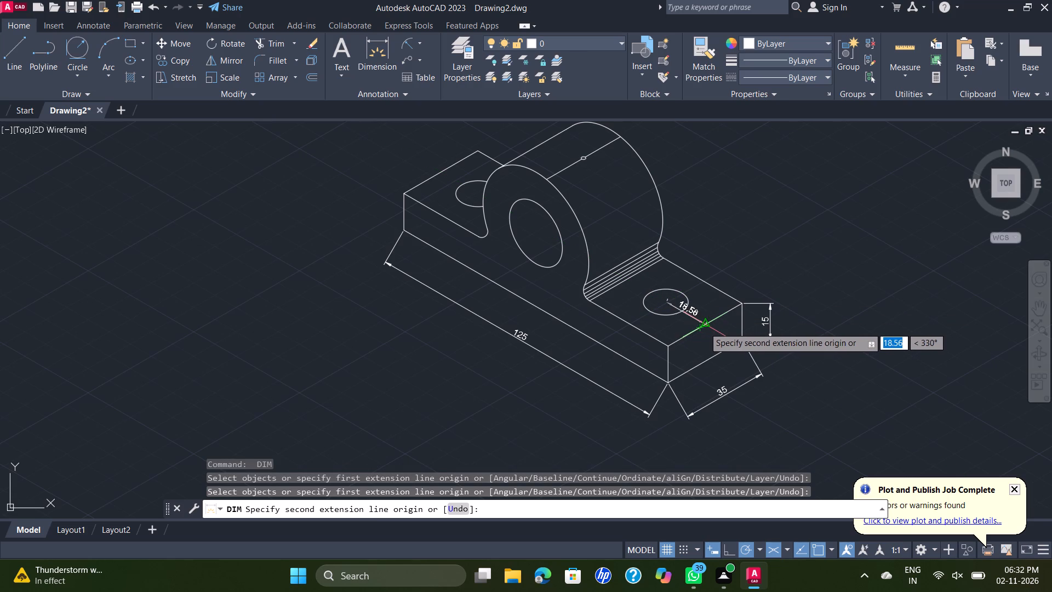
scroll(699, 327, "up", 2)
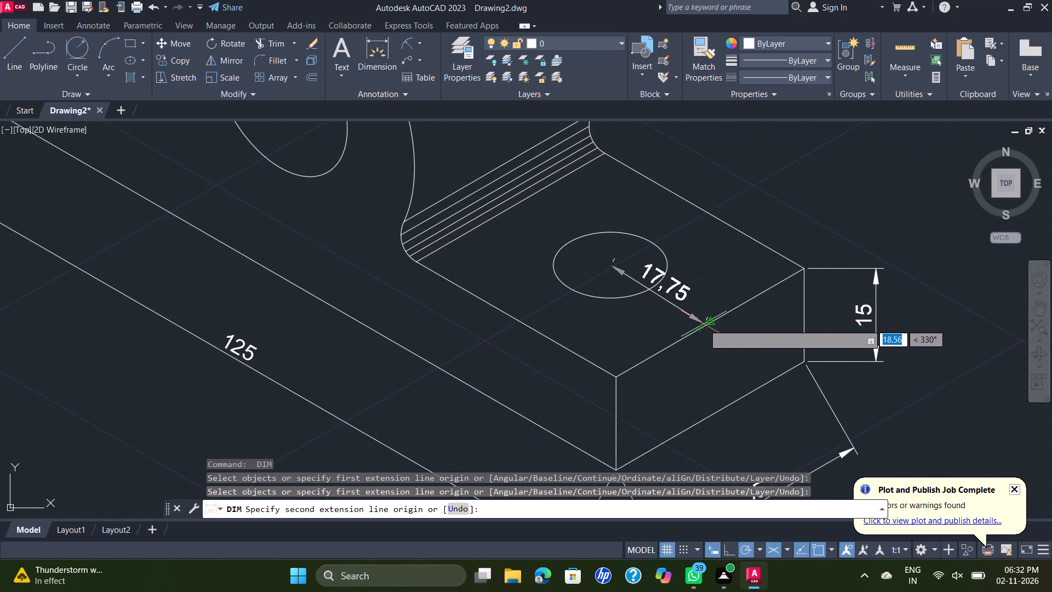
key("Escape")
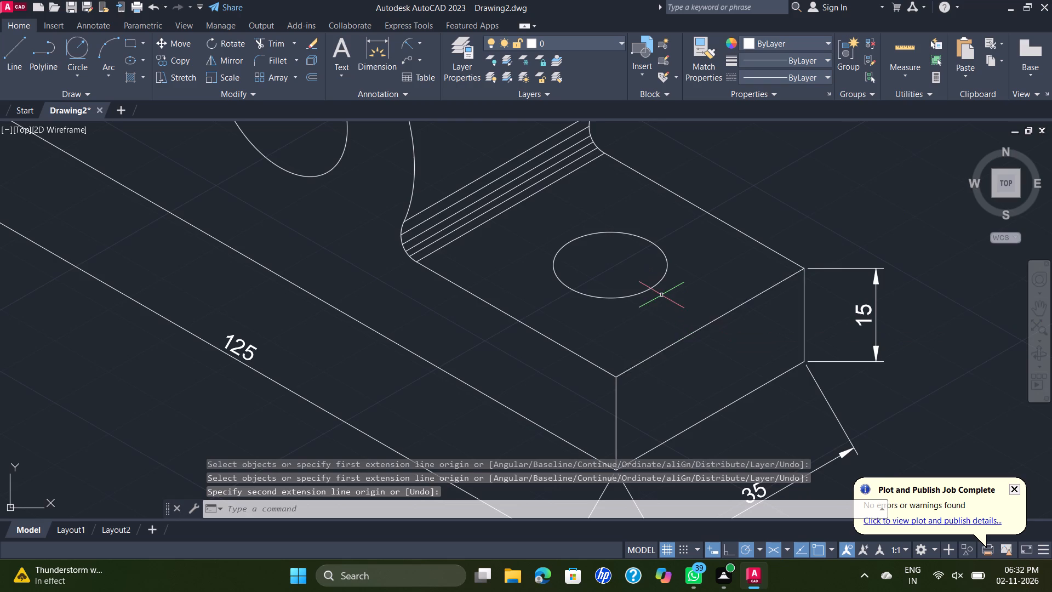
Delete the isocircle on the right-hand base top.
scroll(661, 291, "down", 2)
scroll(659, 286, "up", 1)
middle_click_drag(648, 278, 655, 357)
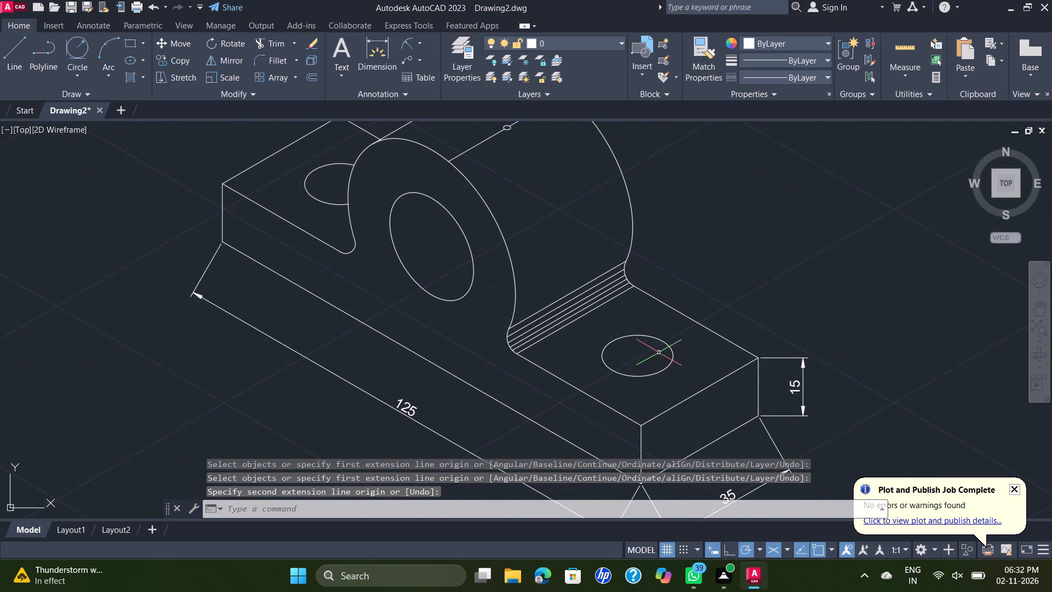
left_click(662, 340)
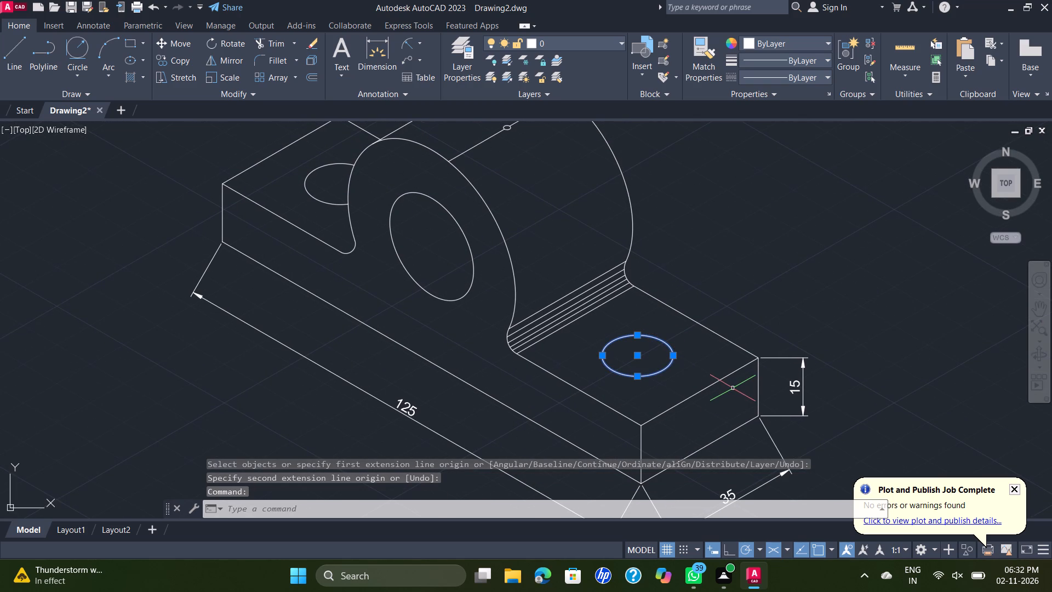
key("Delete")
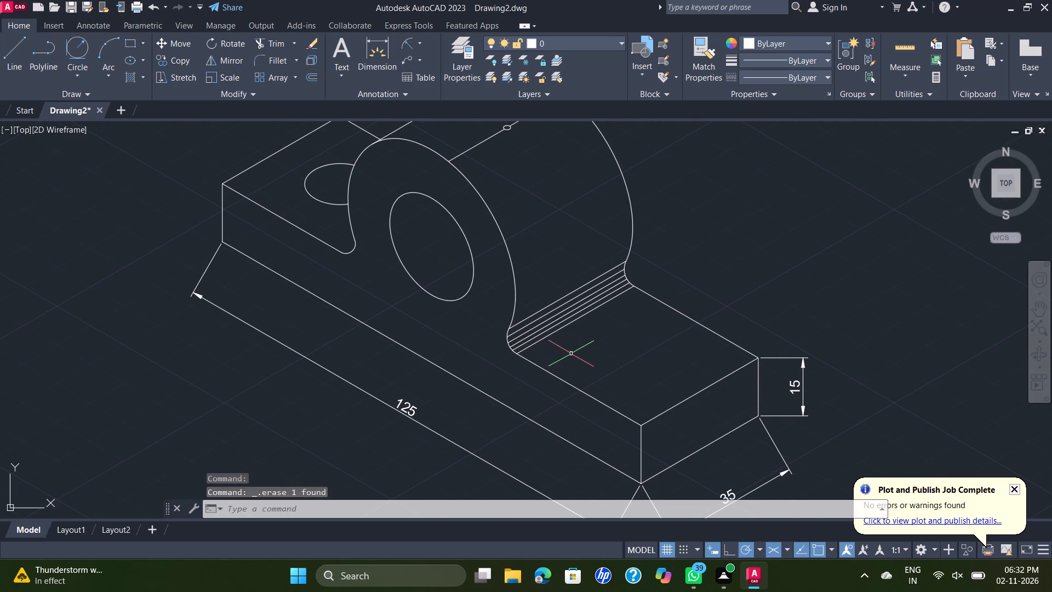
Draw a 20 mm centre line inward from the midpoint of the right-hand base top's outer end edge, parallel to the base's length.
key("l")
key("Return")
left_click(699, 390)
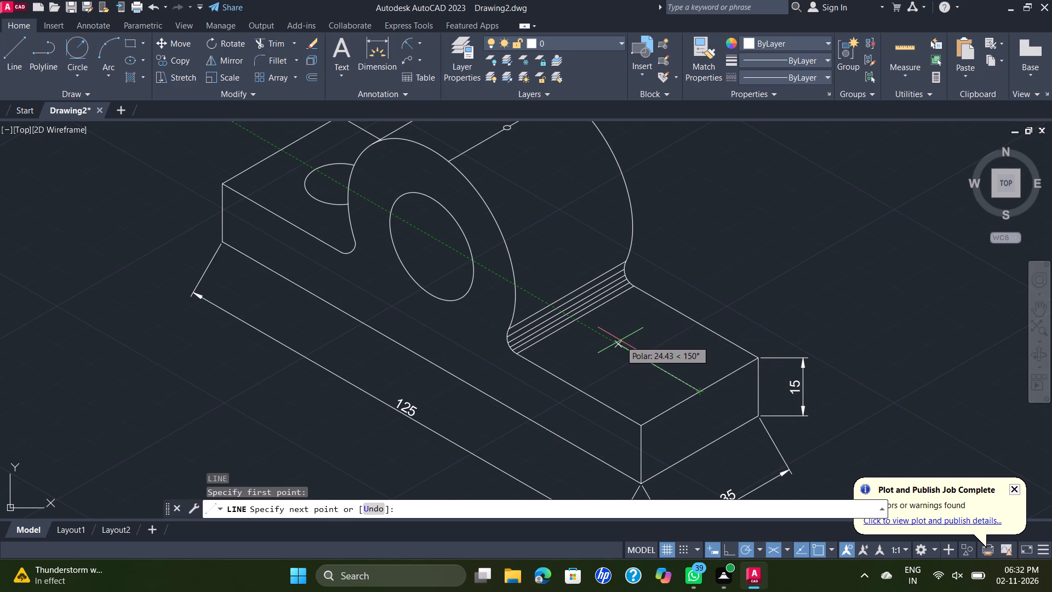
type("20")
key("Return")
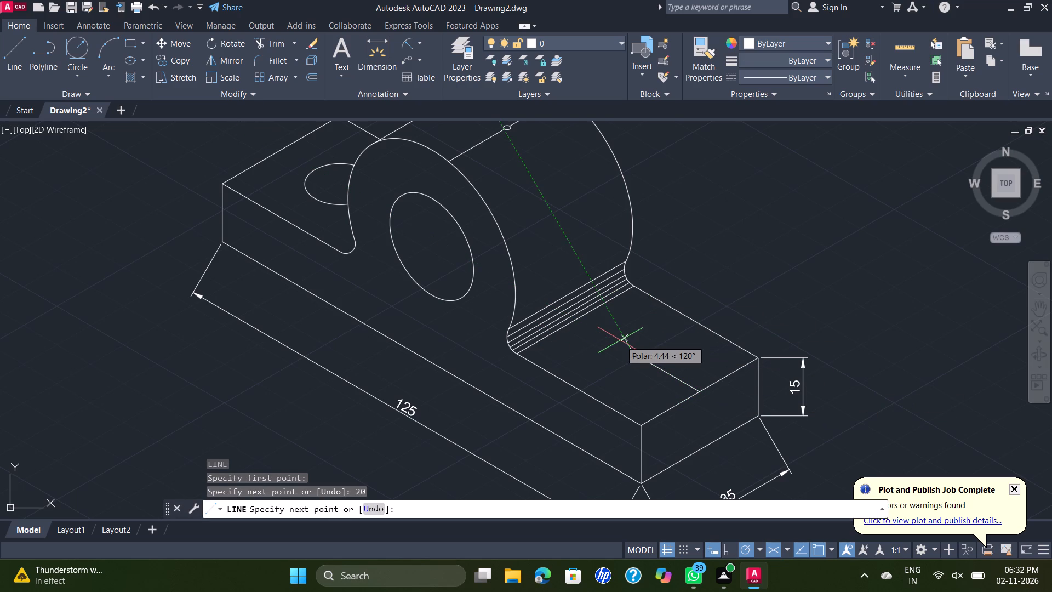
key("Escape")
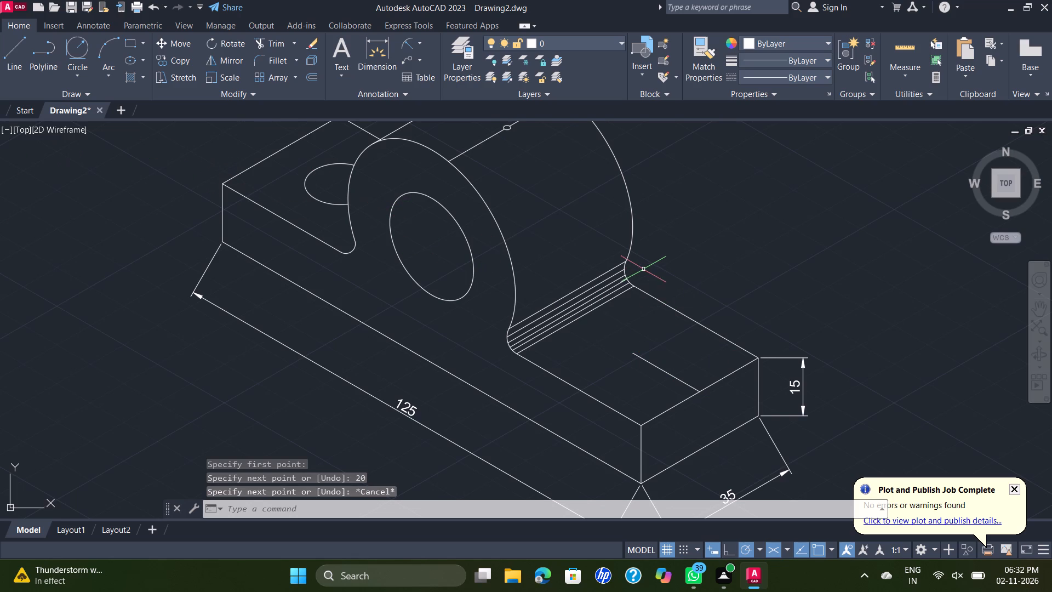
Draw a 15 mm diameter isocircle centred on the inner end of the 20 mm line on the right-hand base top.
type("EL")
key("Return")
type("ISO")
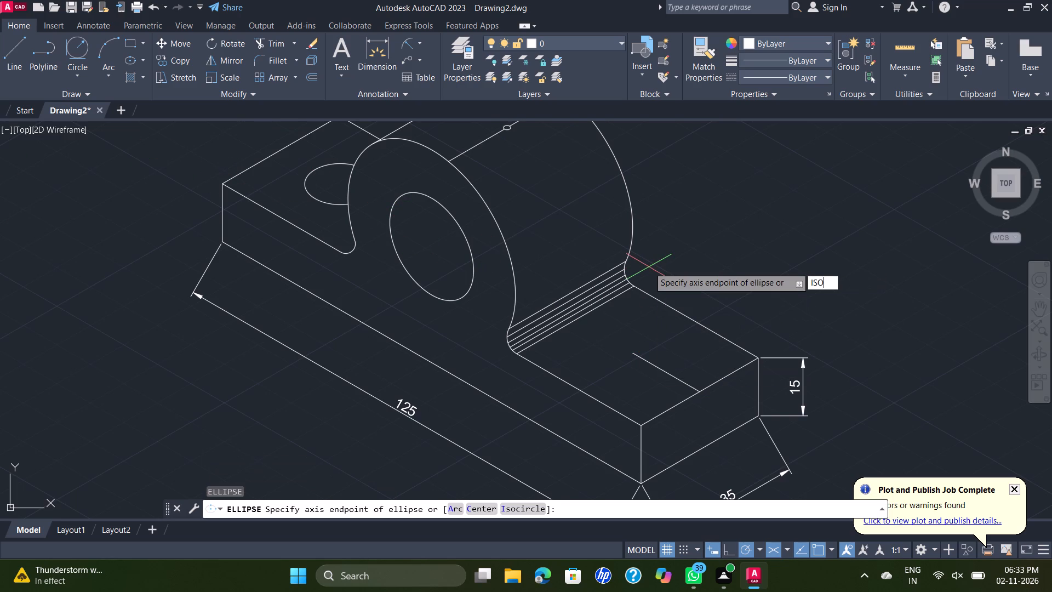
key("Return")
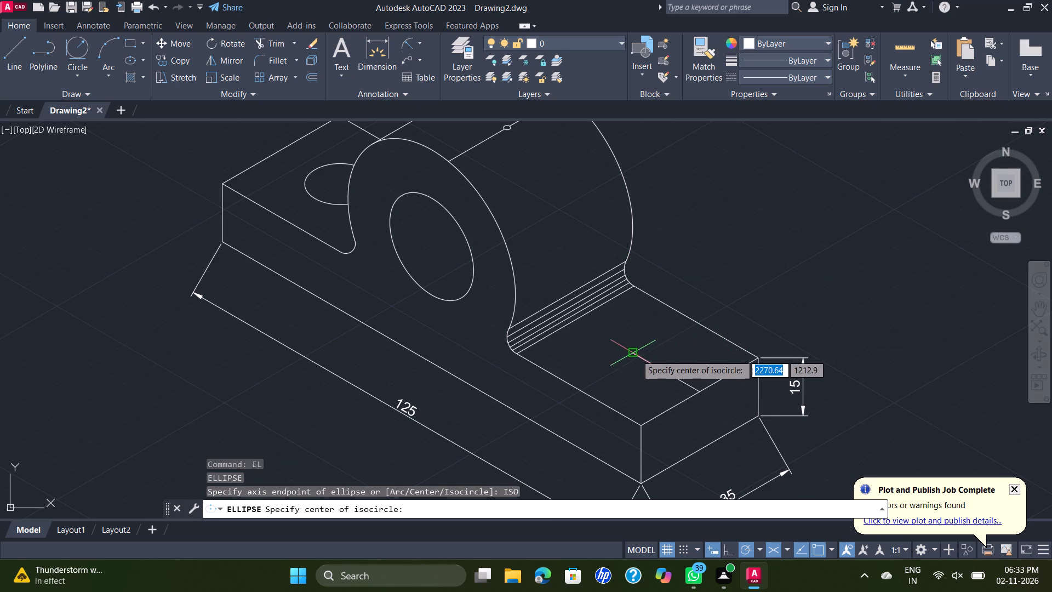
left_click(636, 355)
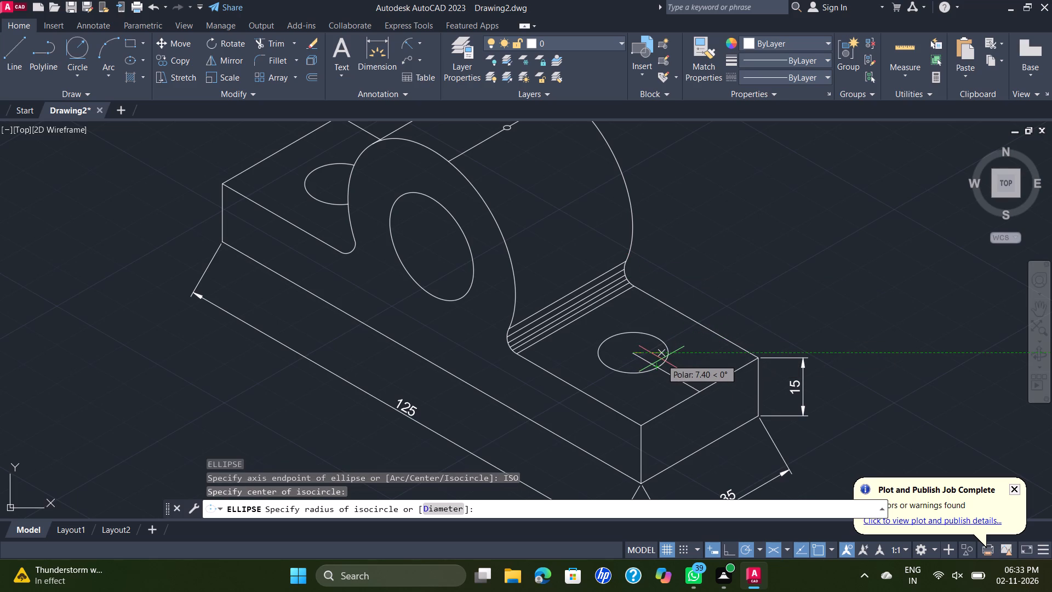
key("d")
key("Return")
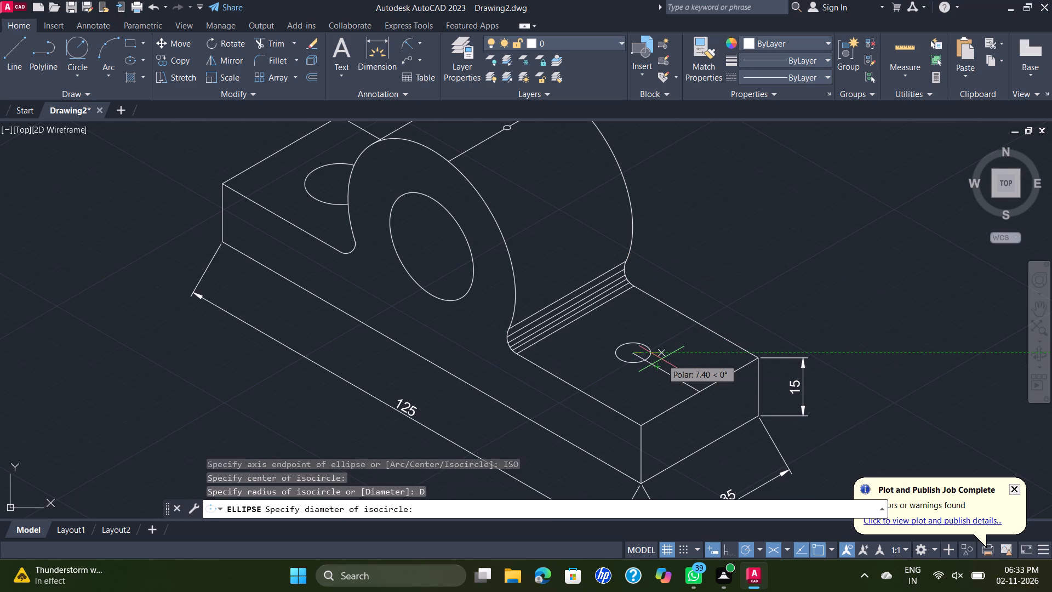
type("15")
key("Return")
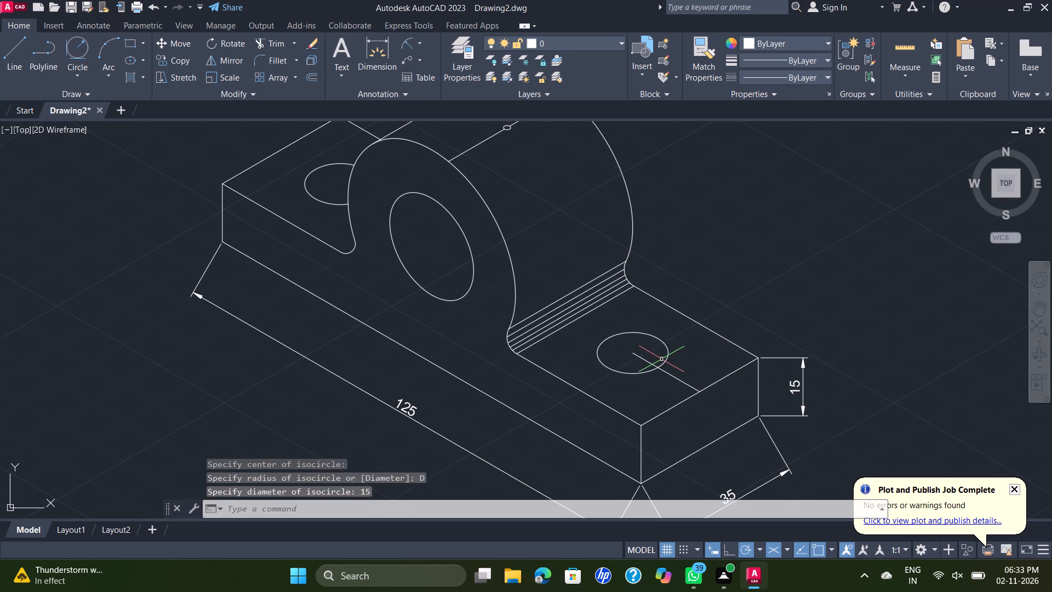
Delete the trimmed isocircle on the left-hand base top.
left_click(307, 180)
key("Delete")
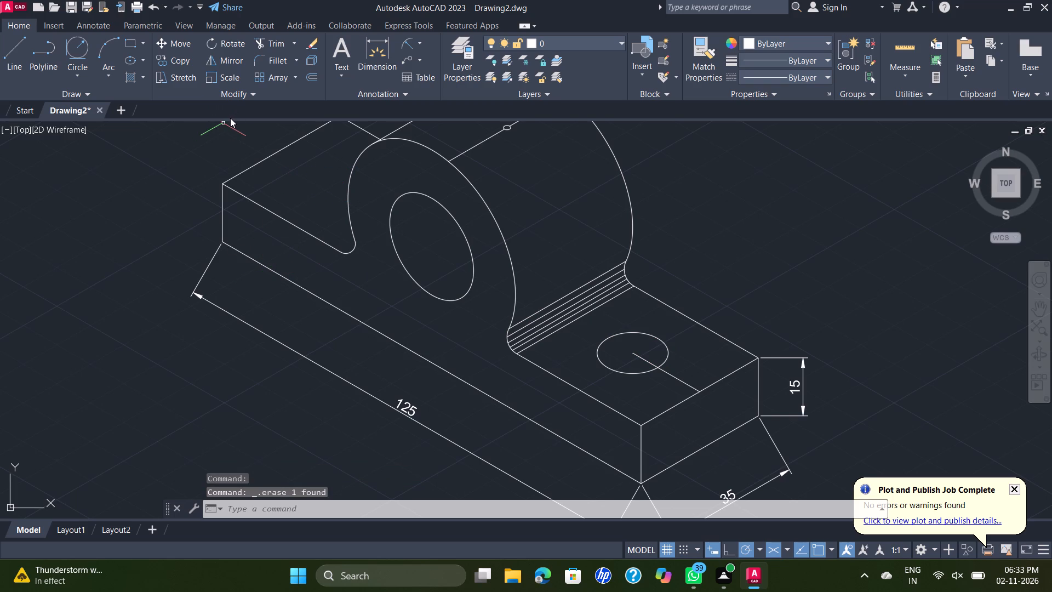
Draw a 20 mm centre line inward from the midpoint of the left-hand base top's outer end edge, parallel to the base's length.
key("l")
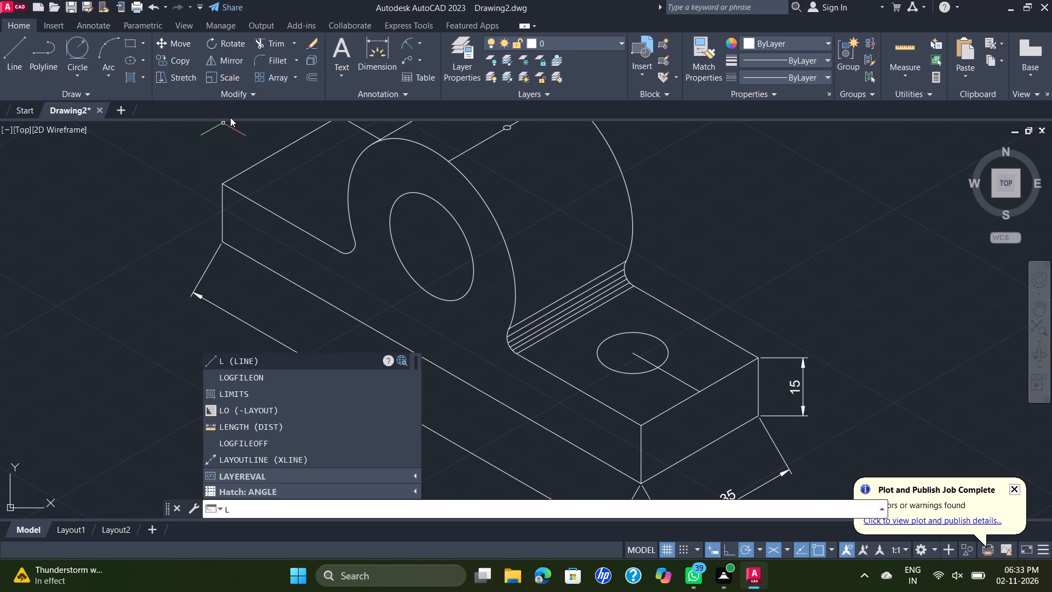
key("Return")
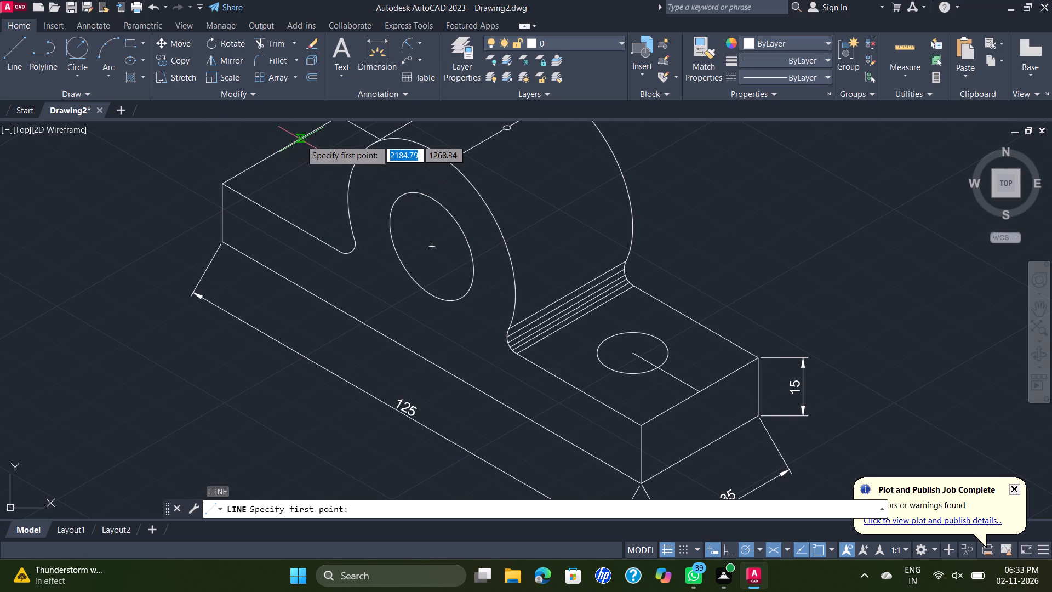
left_click(282, 151)
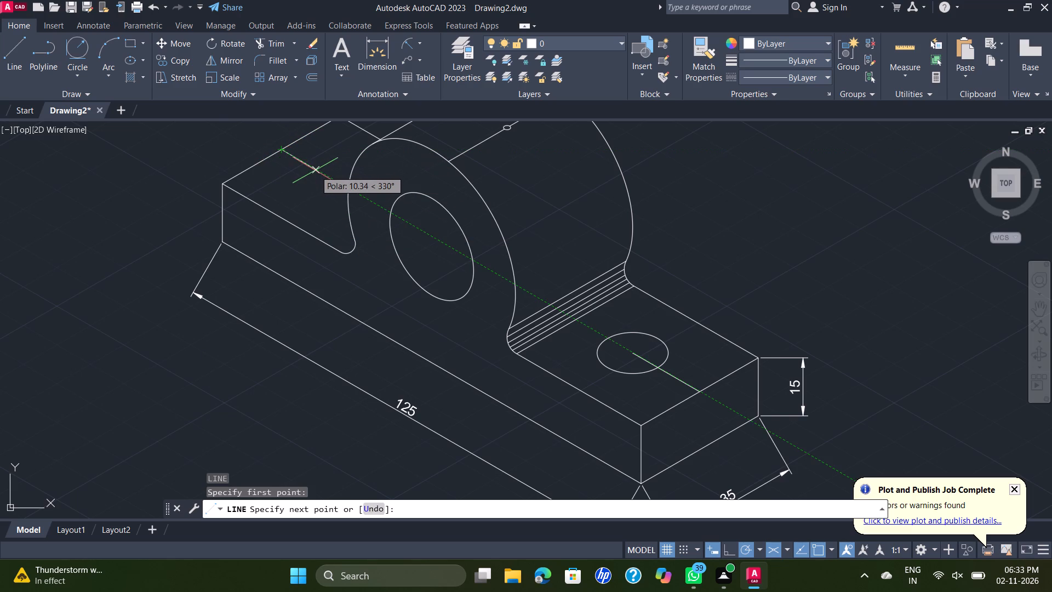
type("20")
key("Return")
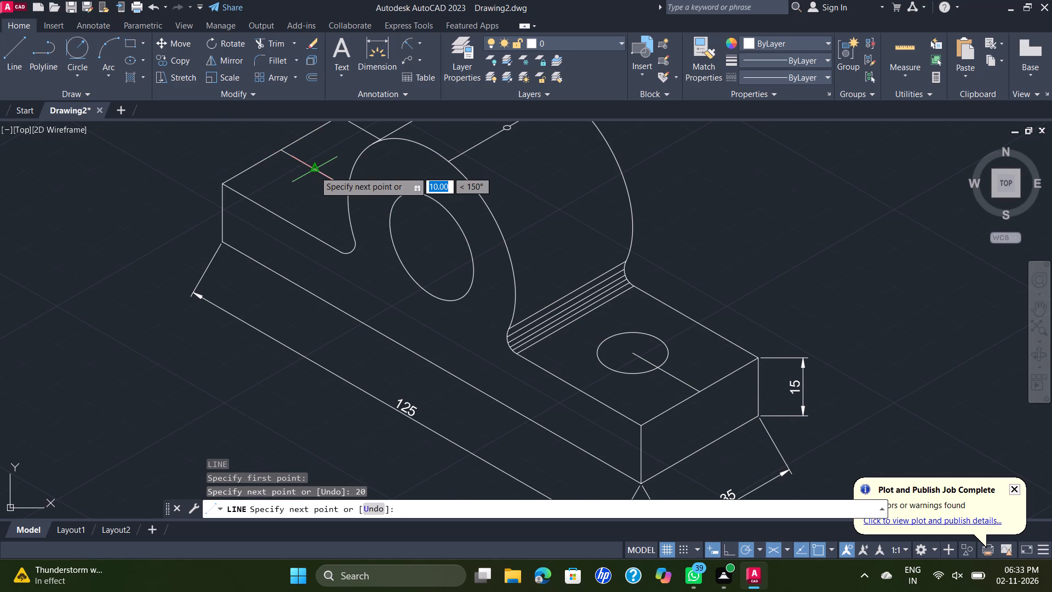
key("Escape")
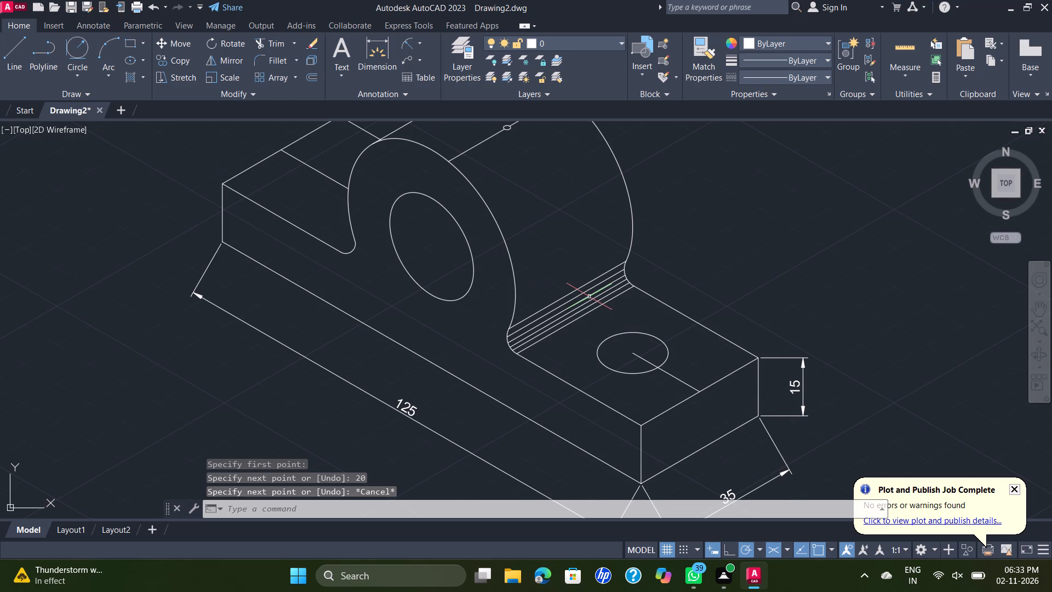
Copy the right-hand isocircle by its centre to the inner end of the 20 mm line on the left-hand base top.
left_click(608, 340)
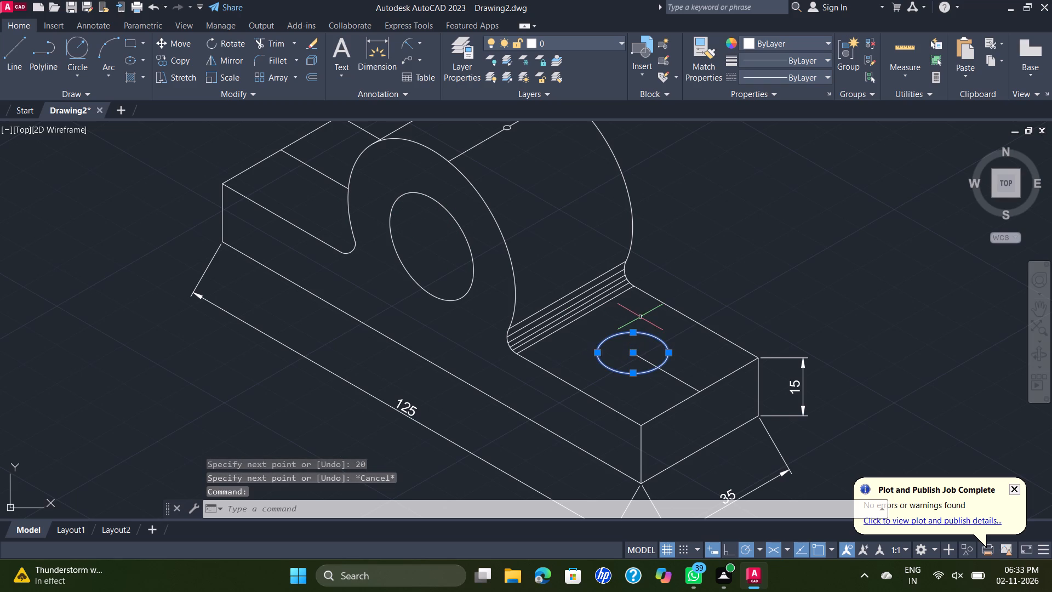
key("c")
key("o")
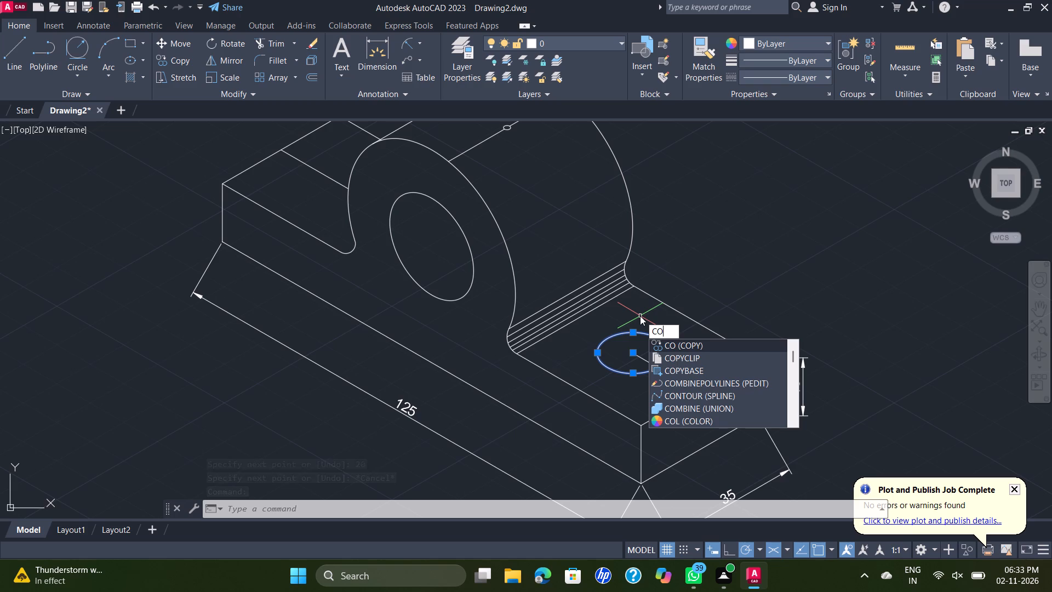
key("Return")
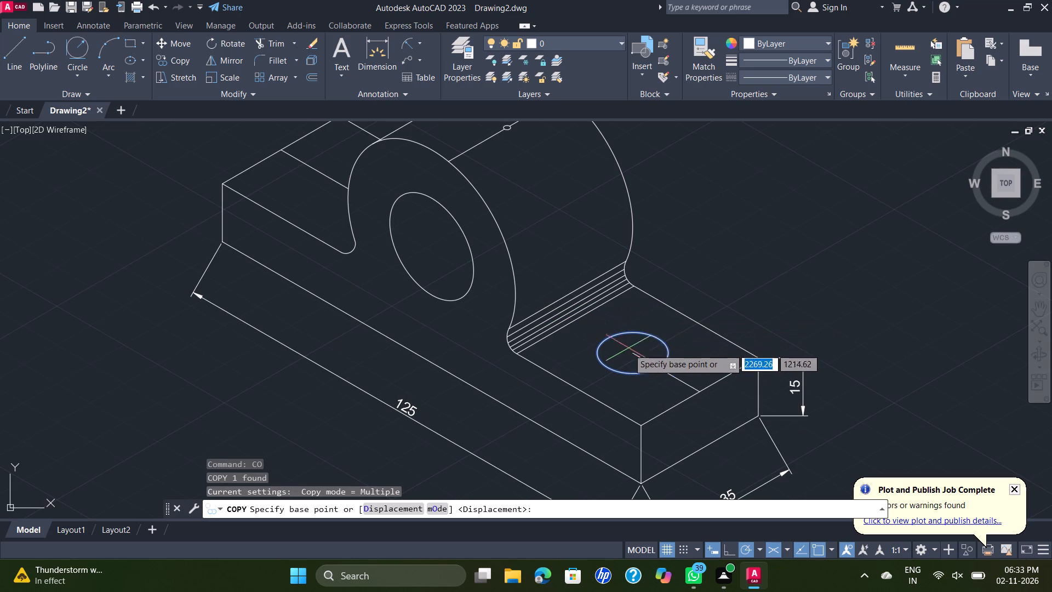
left_click(634, 352)
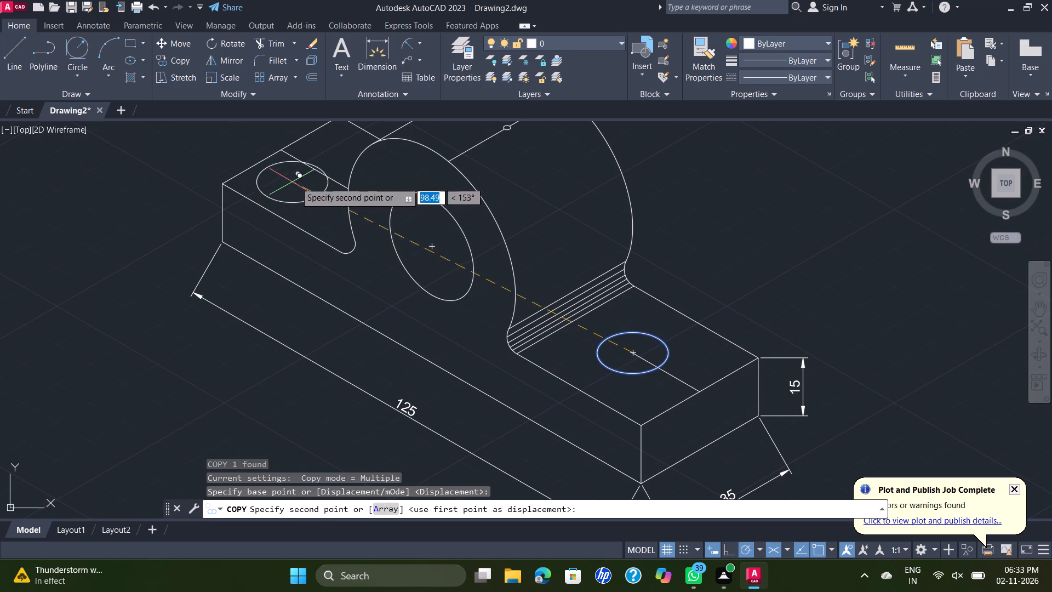
left_click(348, 186)
key("Escape")
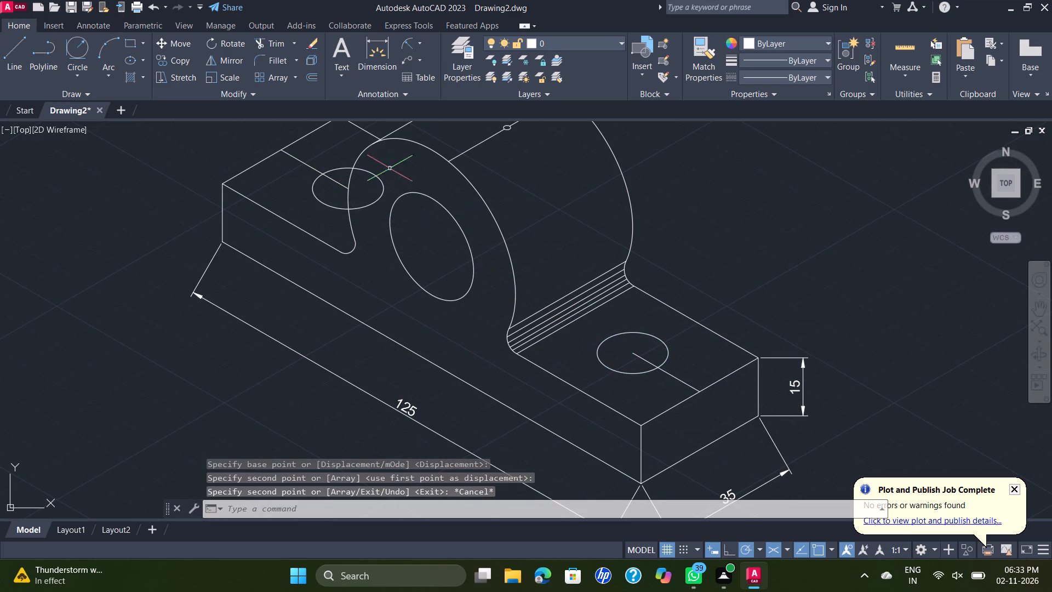
Dimension the left-hand hole centre's distance from the base's left end edge, placing the aligned dimension just inside the 125 dimension.
left_click(378, 52)
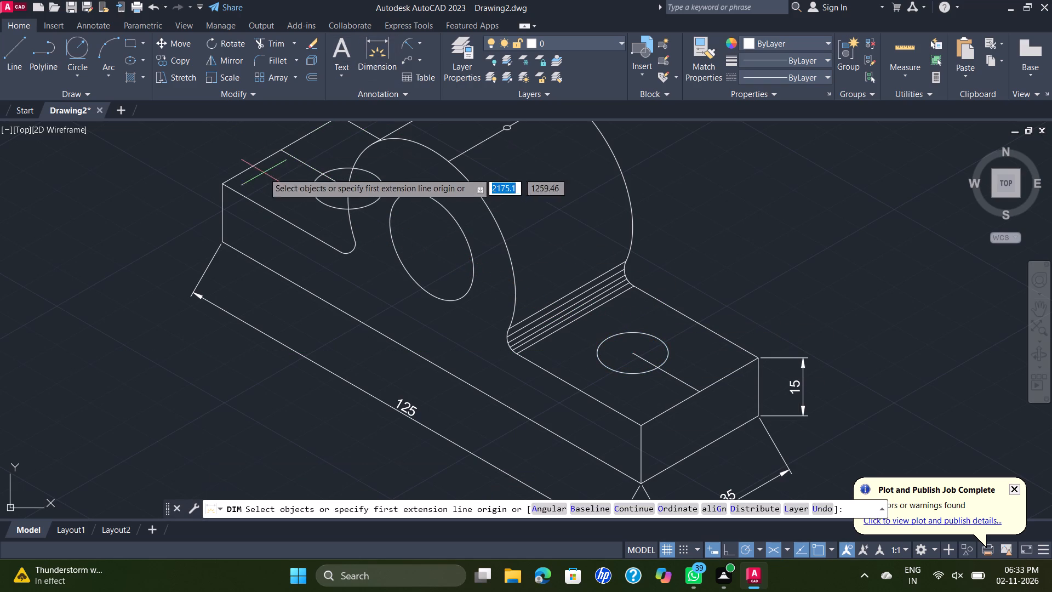
left_click(284, 149)
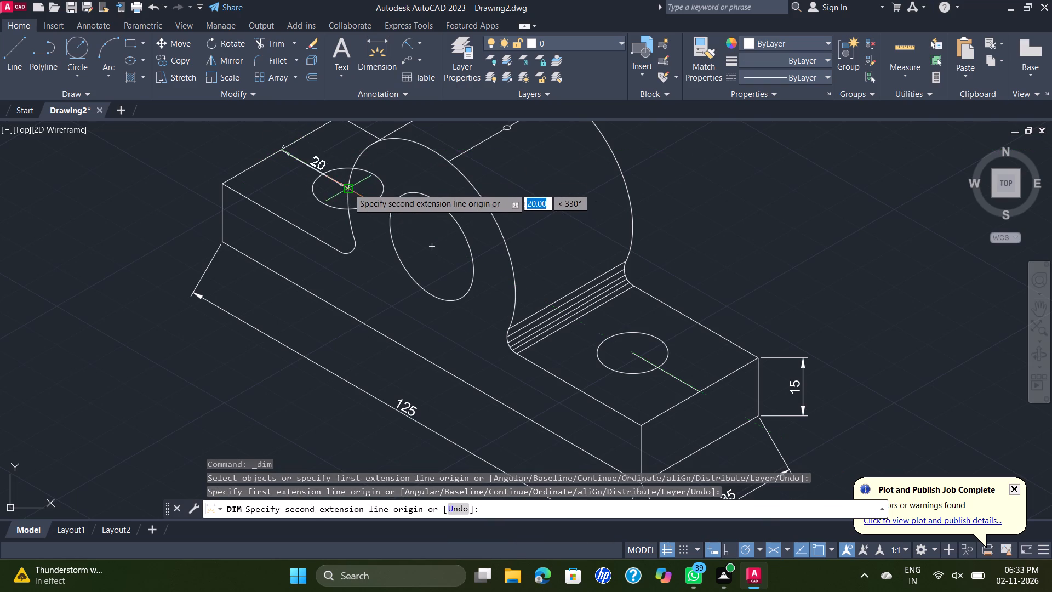
left_click(345, 188)
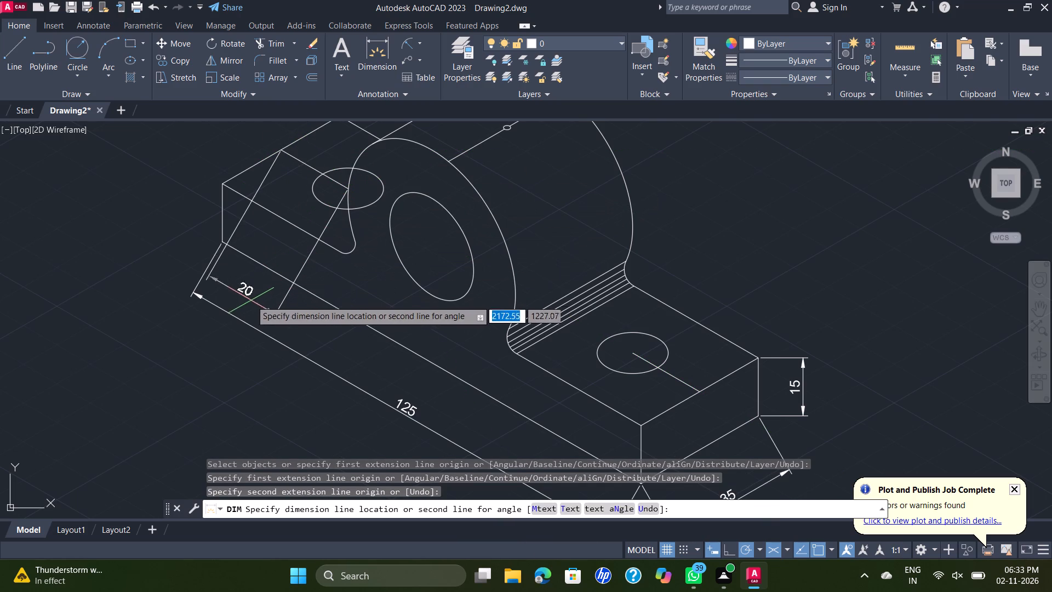
left_click(245, 304)
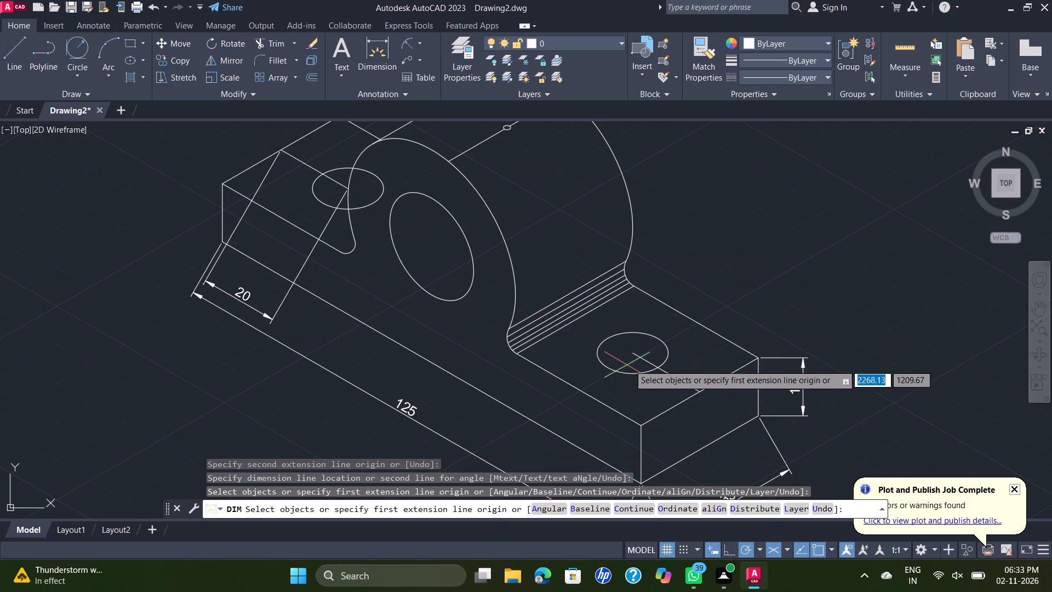
Dimension the right-hand hole centre's distance from the base's right end edge, placing the aligned dimension outside the base's front edge.
left_click(633, 355)
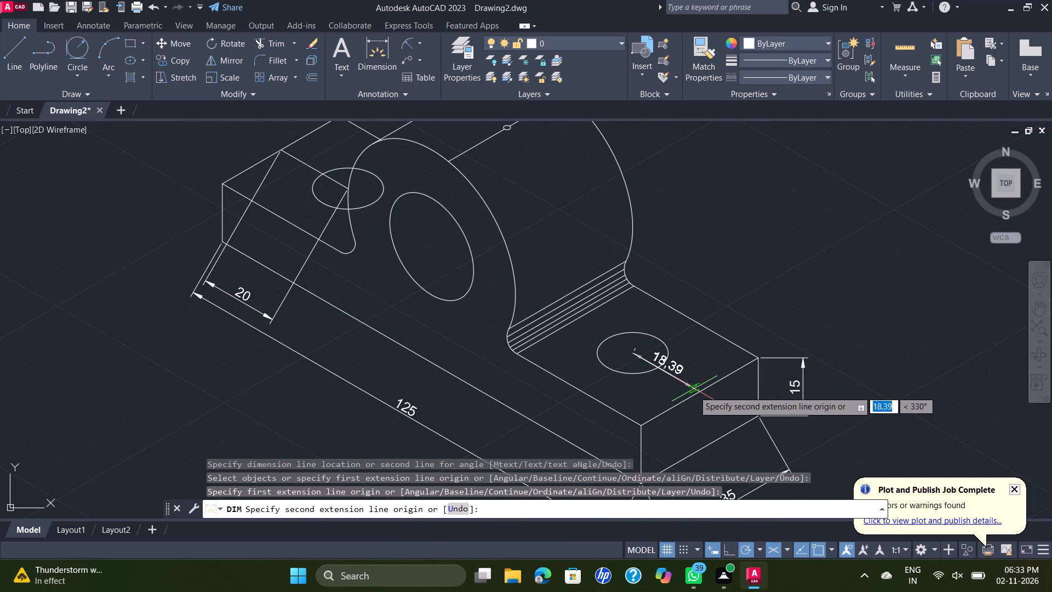
left_click(697, 394)
scroll(608, 419, "down", 2)
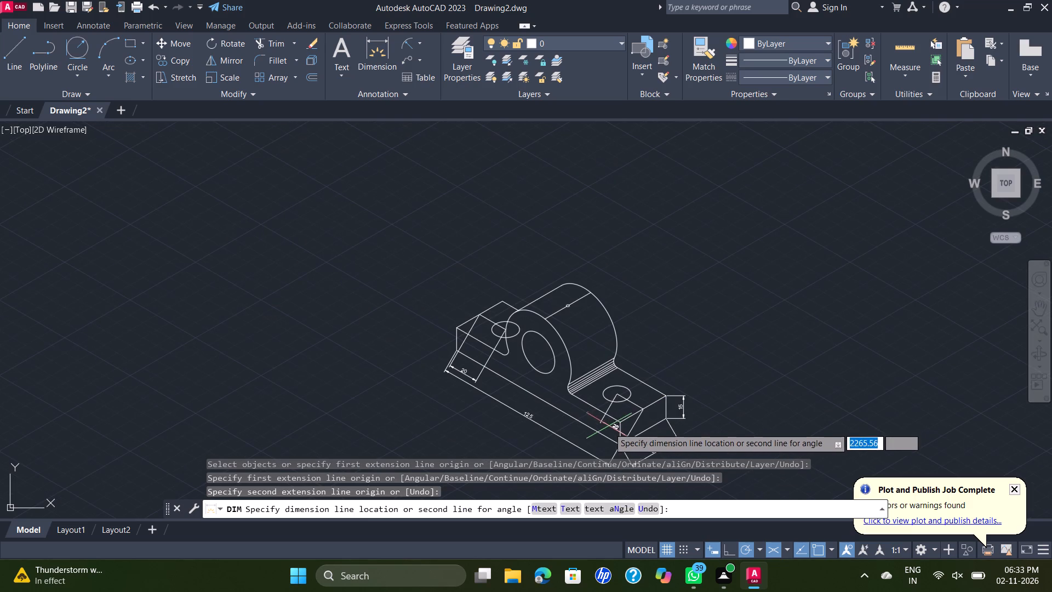
left_click(587, 449)
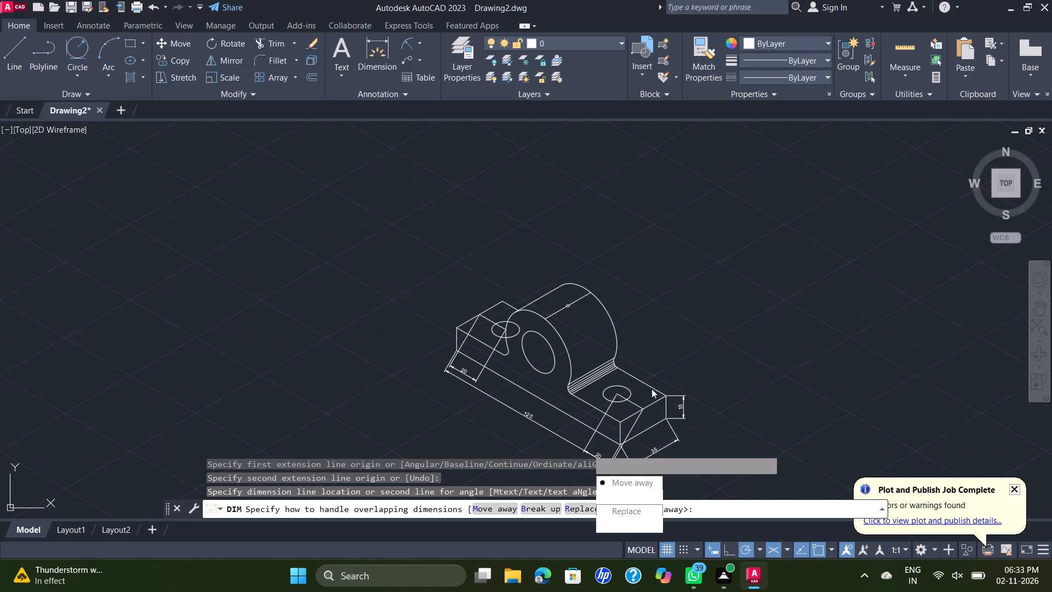
key("Escape")
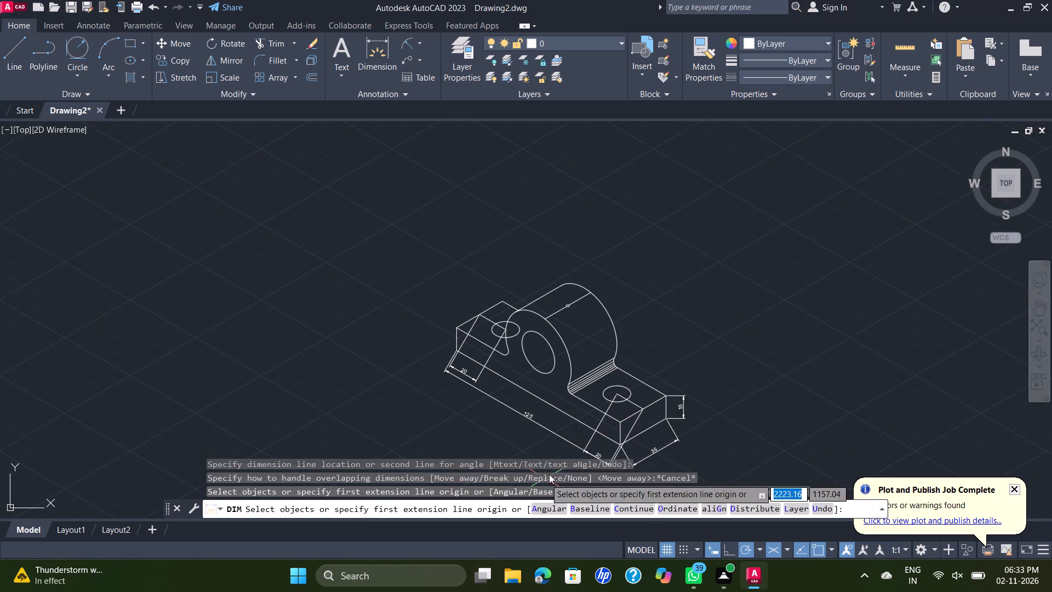
scroll(695, 374, "down", 1)
middle_click_drag(696, 373, 665, 337)
scroll(620, 360, "up", 2)
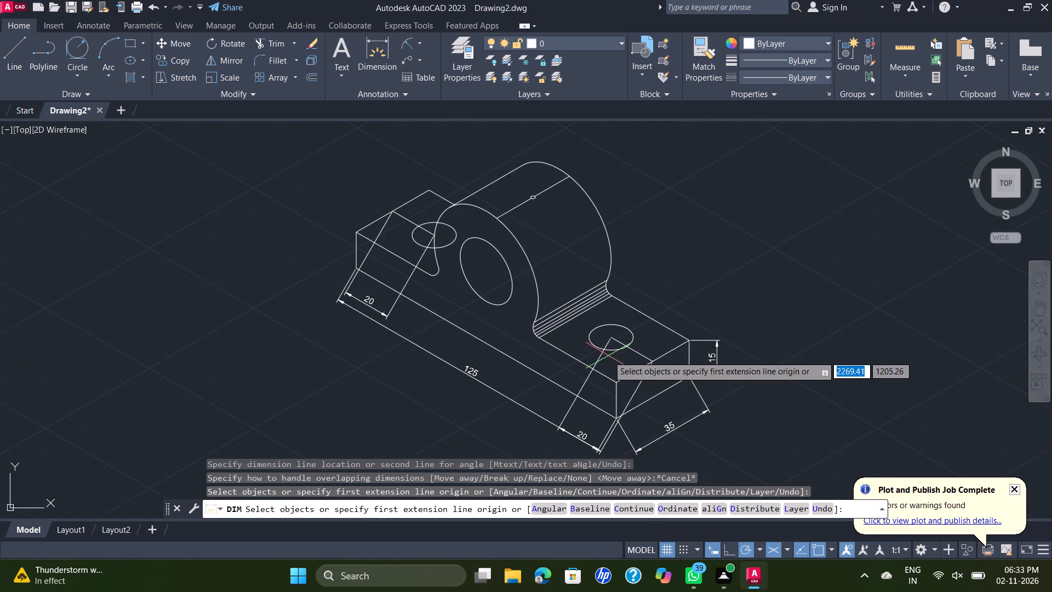
key("Escape")
Delete the two 20 mm centre lines on the right-hand and left-hand base tops.
left_click(636, 351)
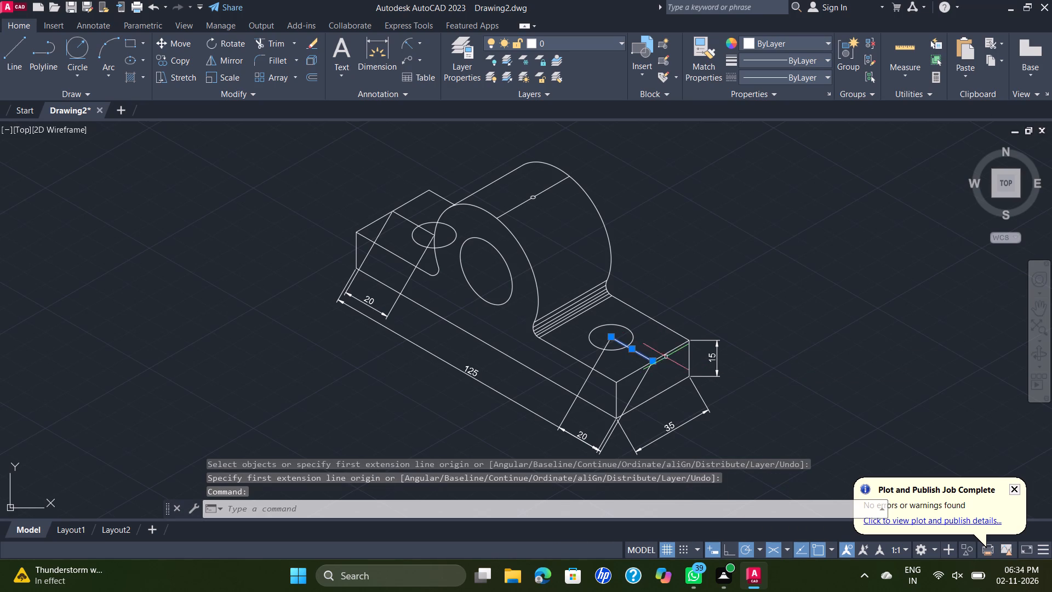
key("Delete")
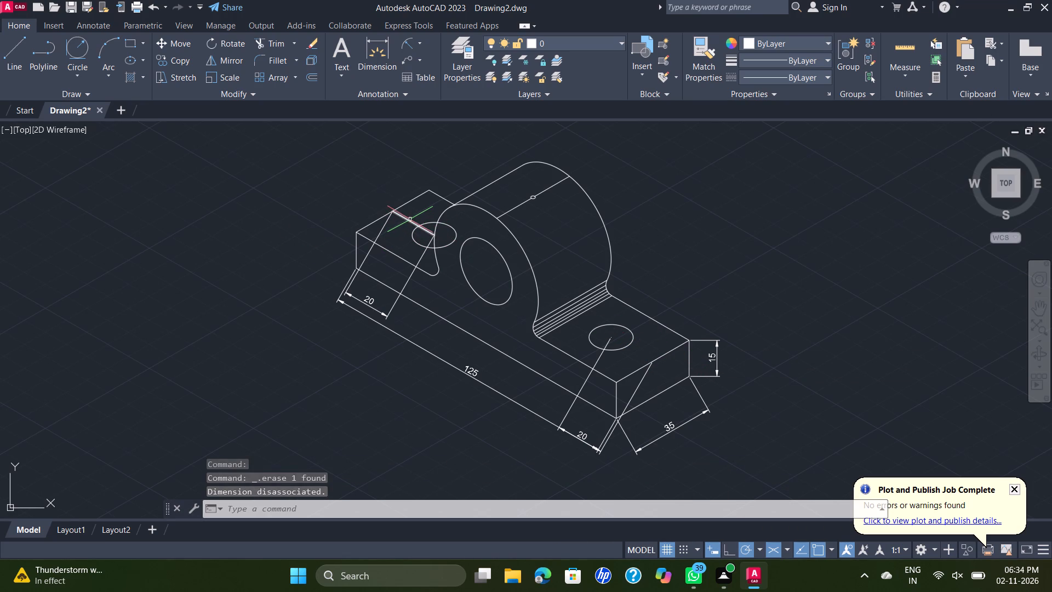
left_click(410, 219)
key("Delete")
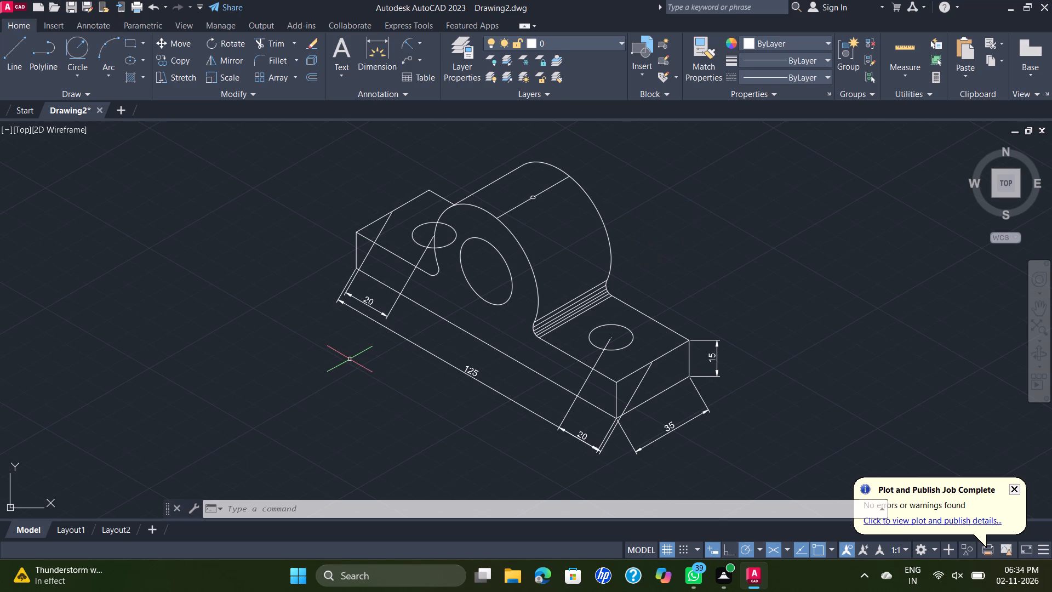
key("space")
key("Escape")
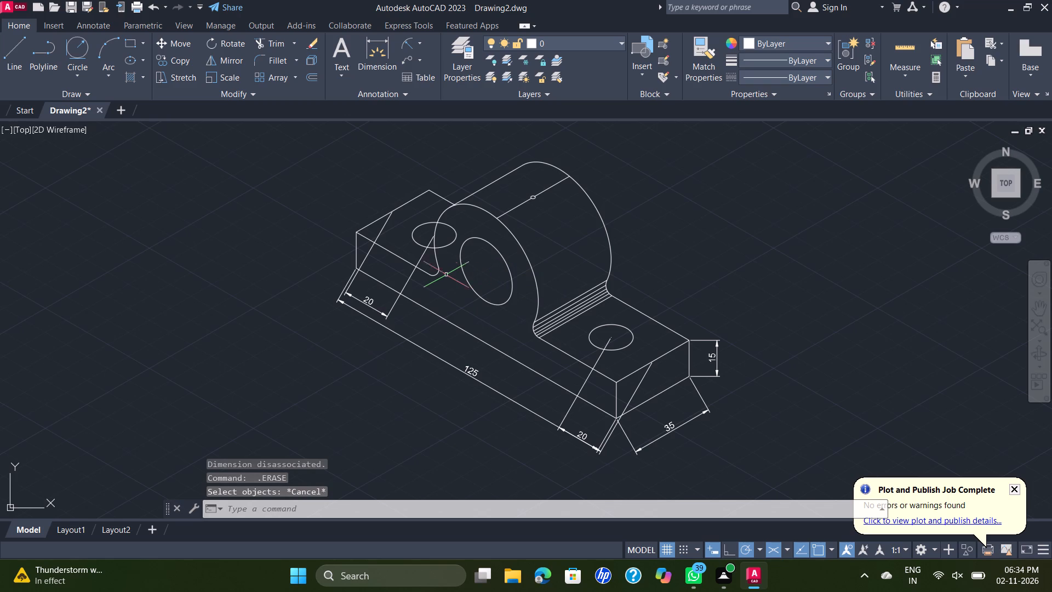
Dimension the vertical distance from the front hole's centre to the base's lower front edge, placing the dimension beside the hole.
type("DIM")
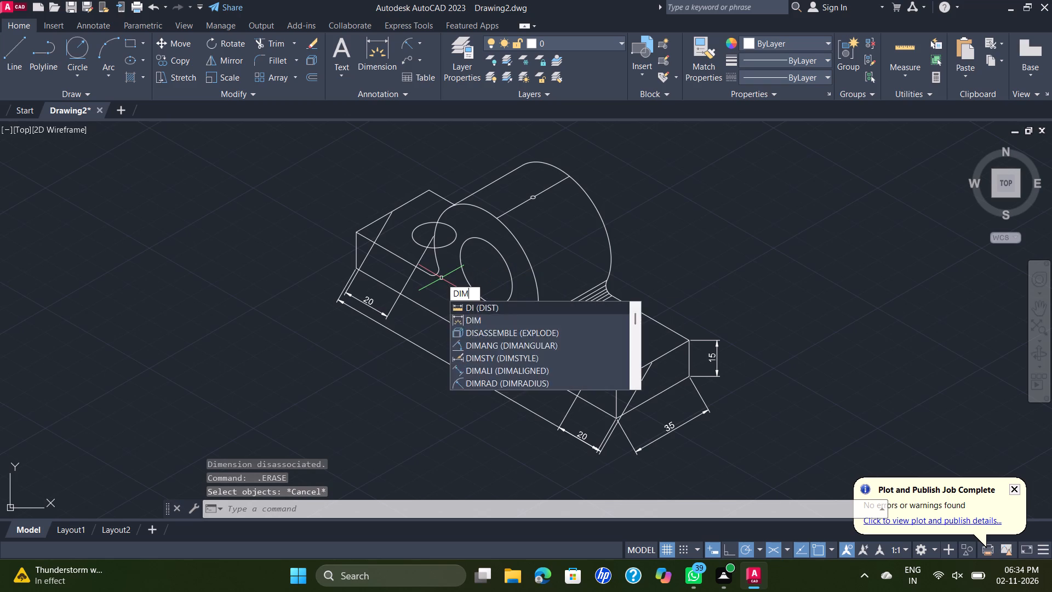
key("Return")
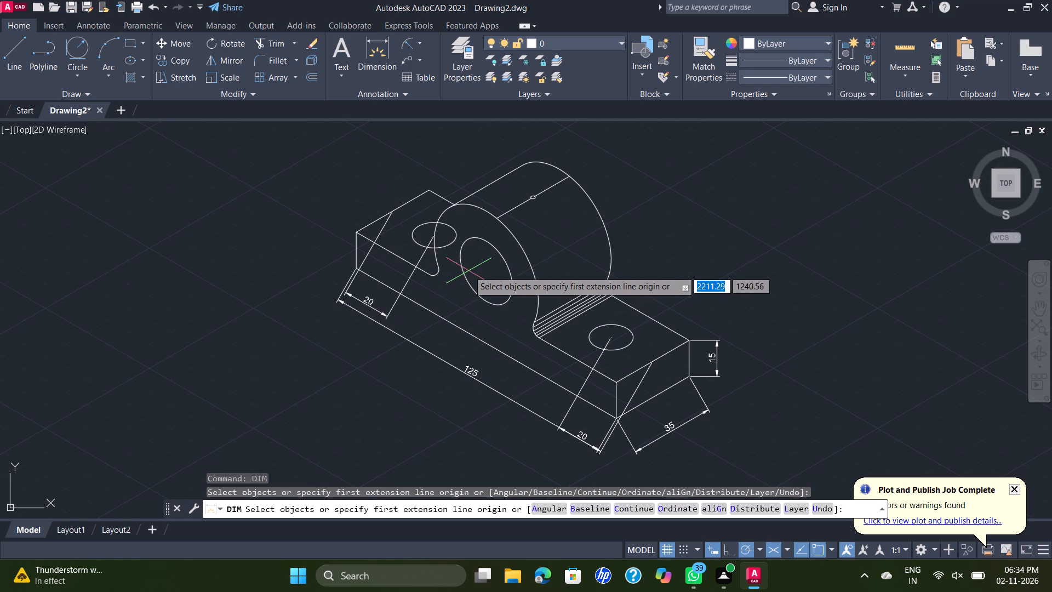
left_click(488, 274)
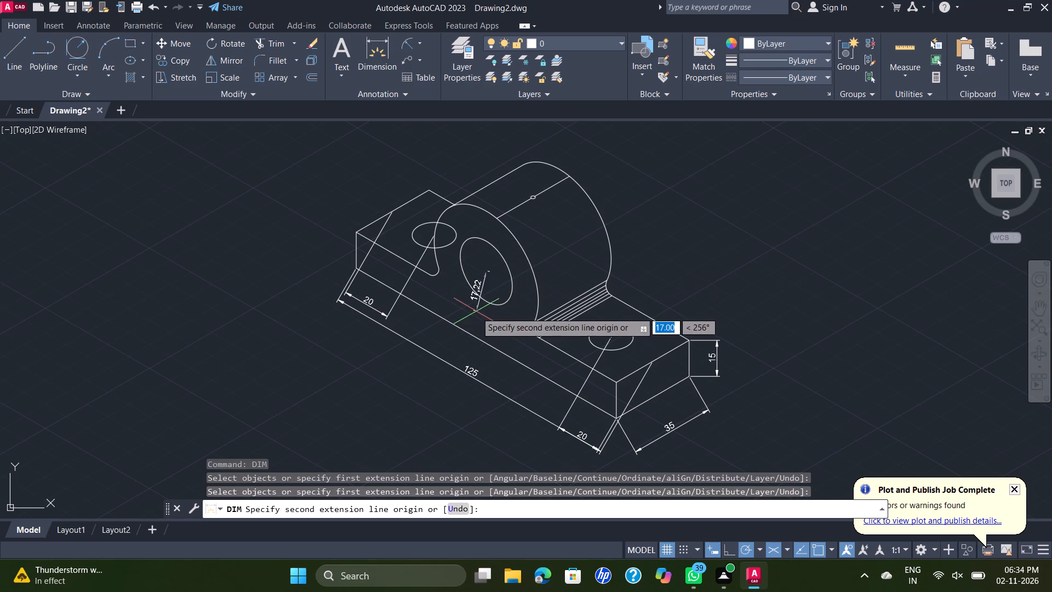
left_click(488, 343)
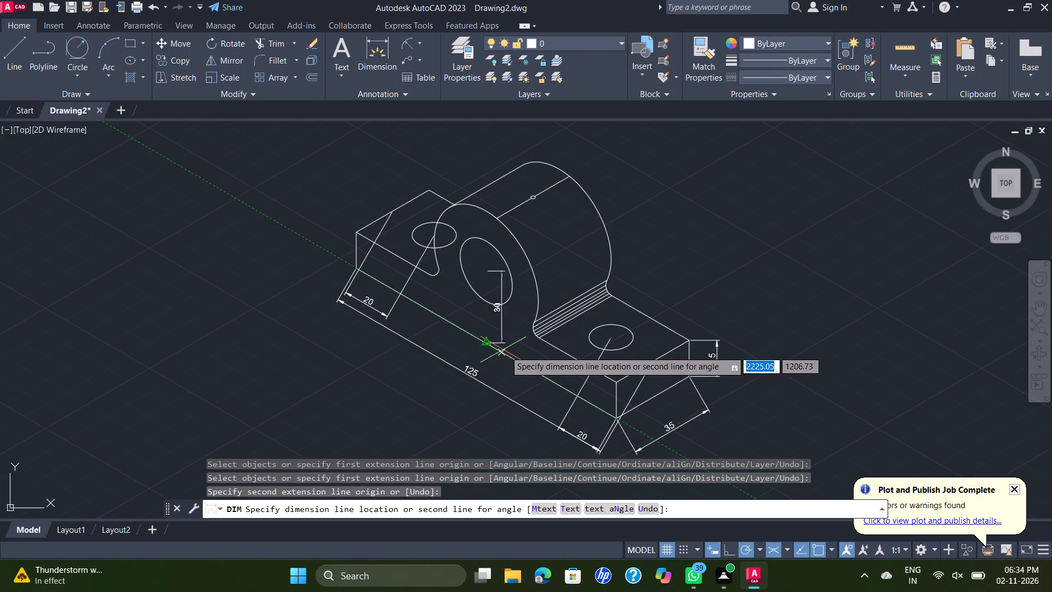
left_click(512, 356)
key("Escape")
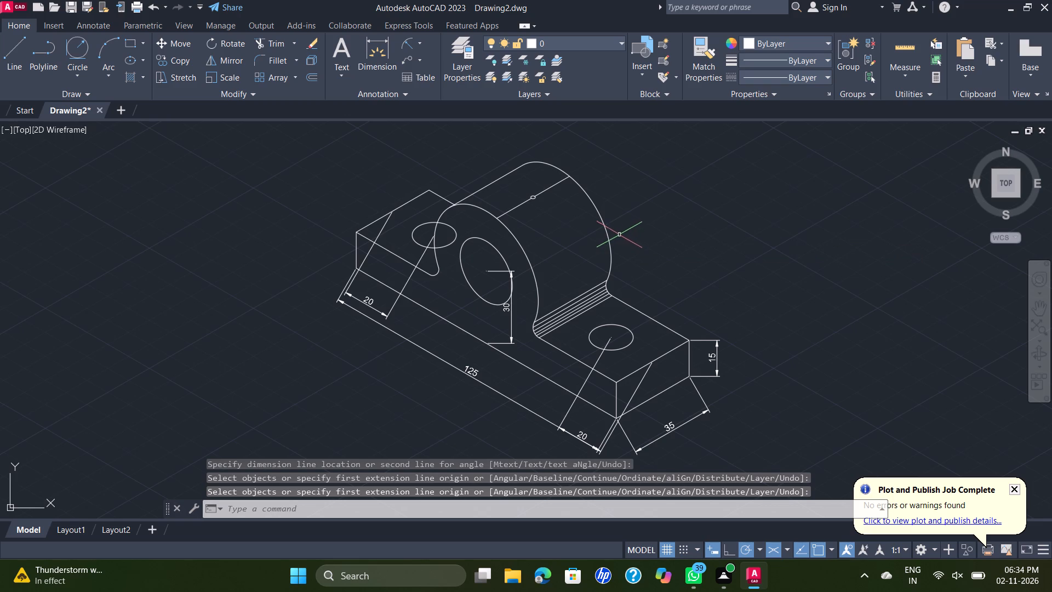
Oblique the 125 dimension and both 20 dimensions to an angle of 90 degrees.
left_click(381, 307)
left_click(340, 338)
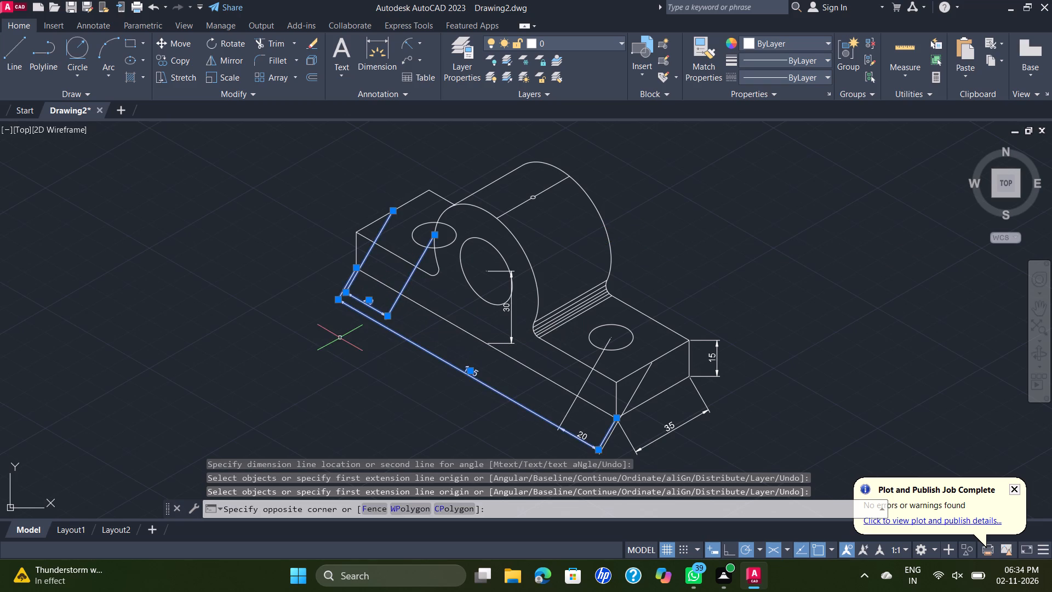
left_click(568, 412, "shift")
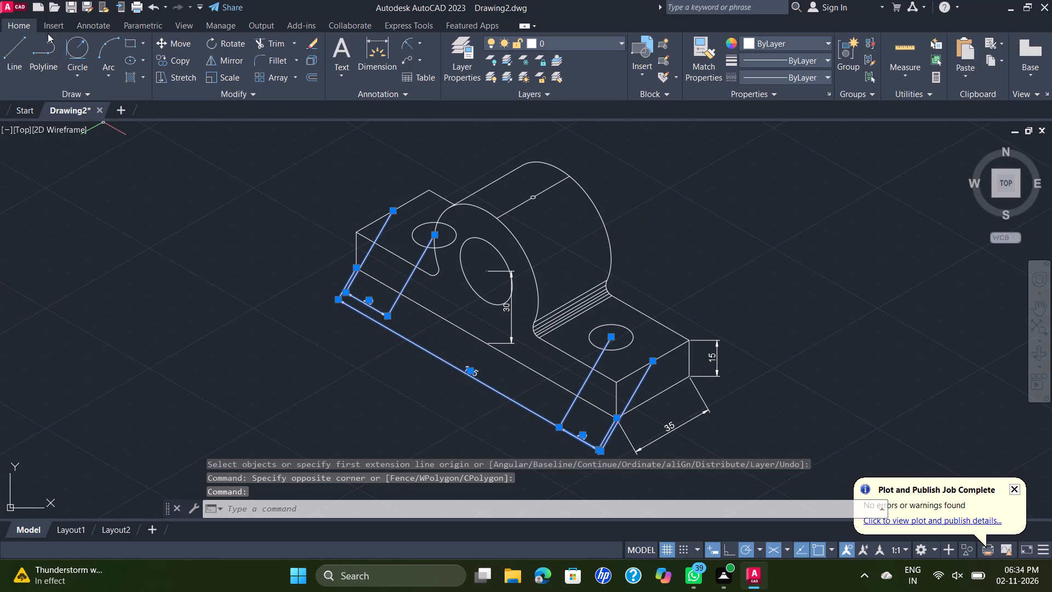
left_click(93, 25)
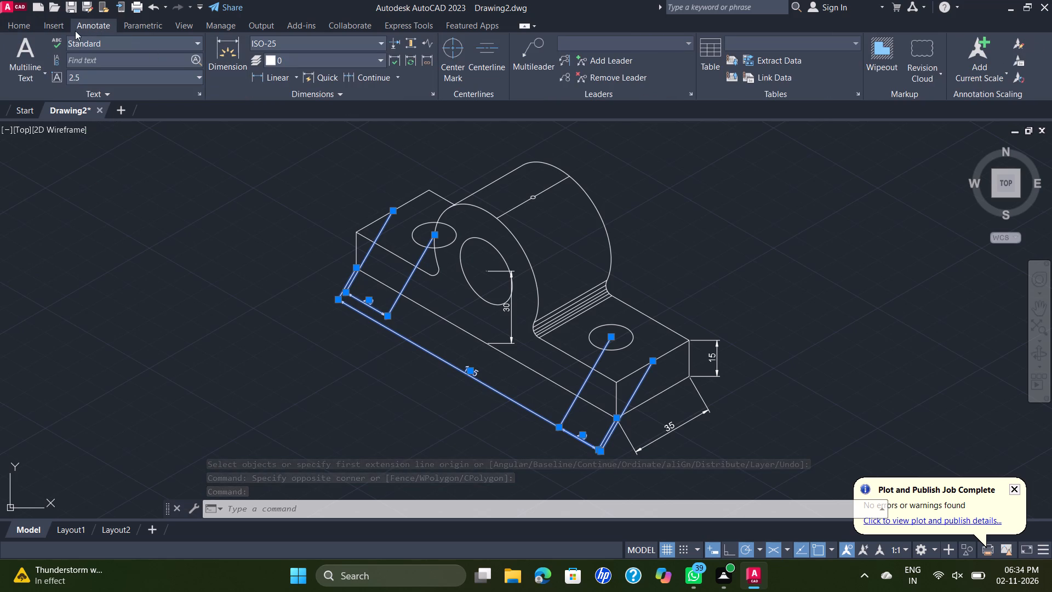
left_click(323, 96)
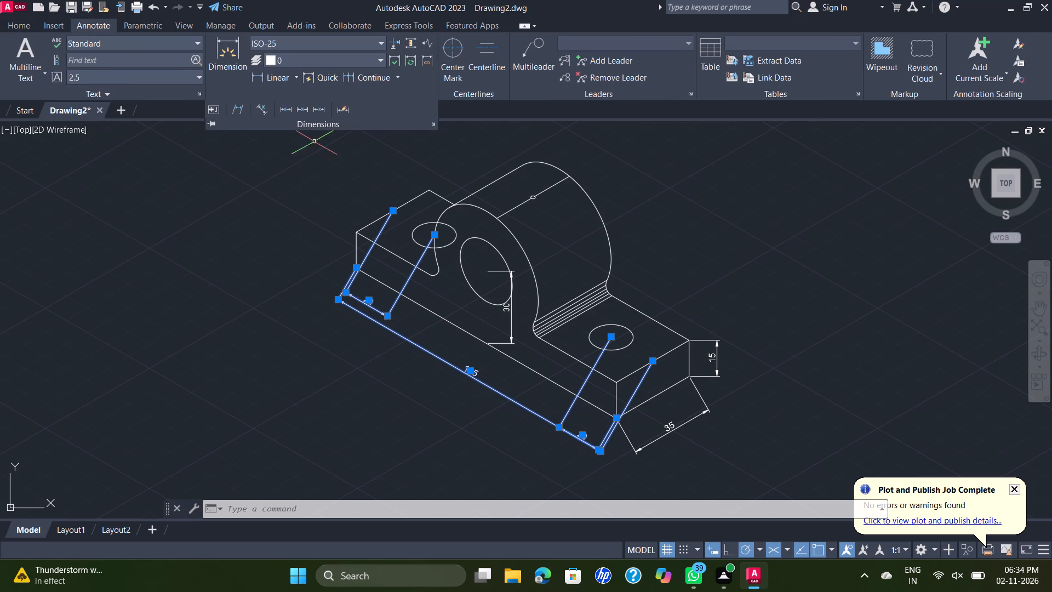
left_click(237, 104)
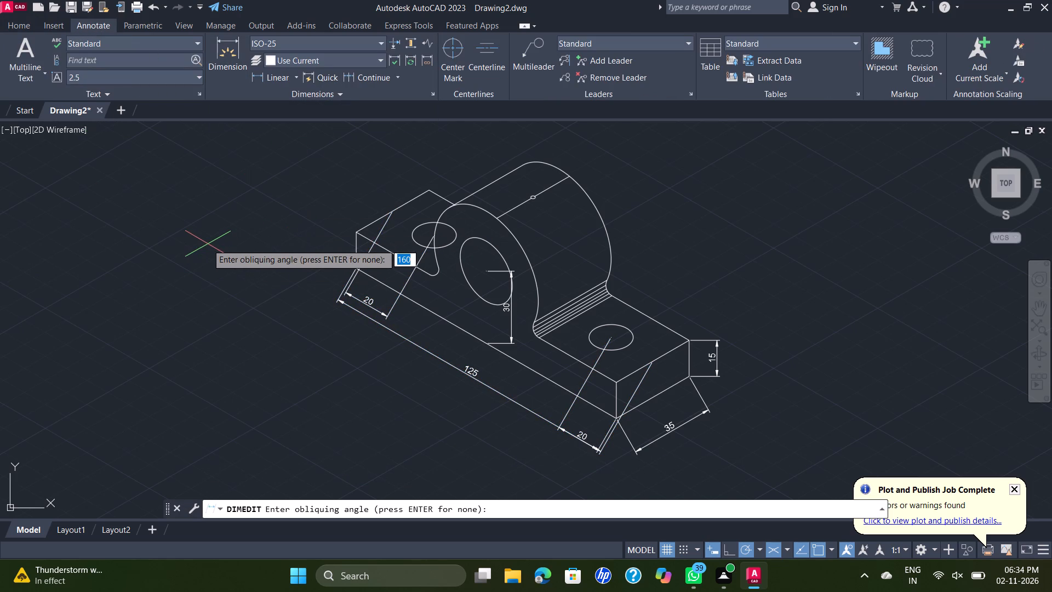
key("9")
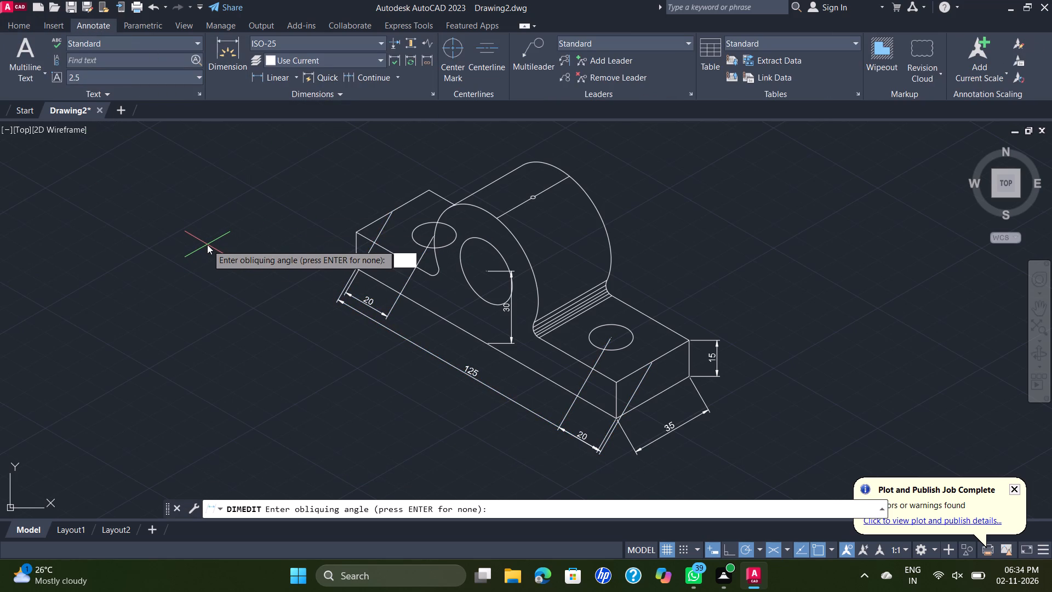
key("0")
key("Return")
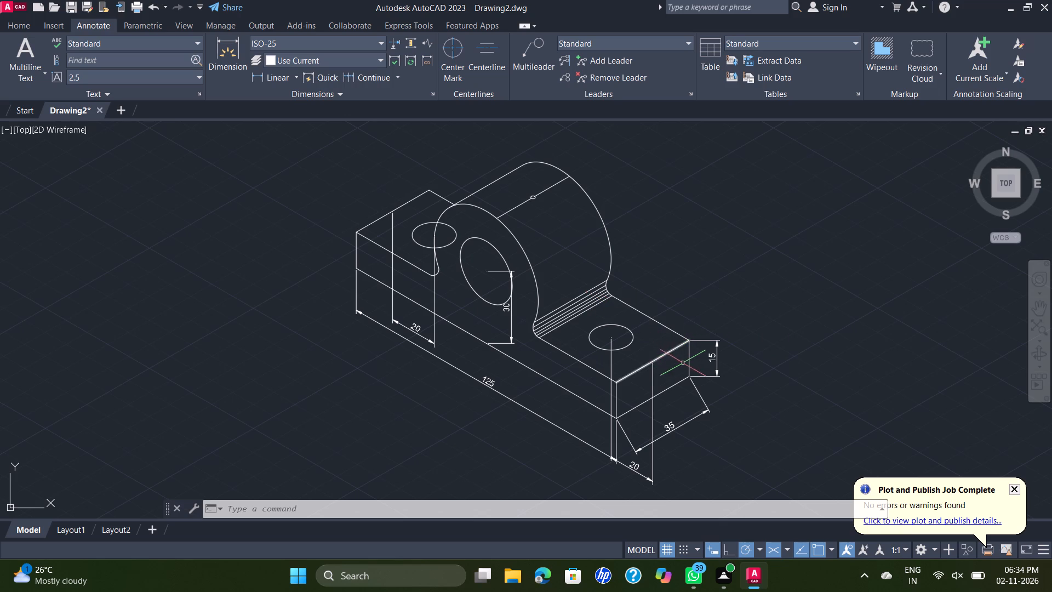
Oblique the base's 35 depth dimension to an angle of 90 degrees.
scroll(682, 364, "up", 2)
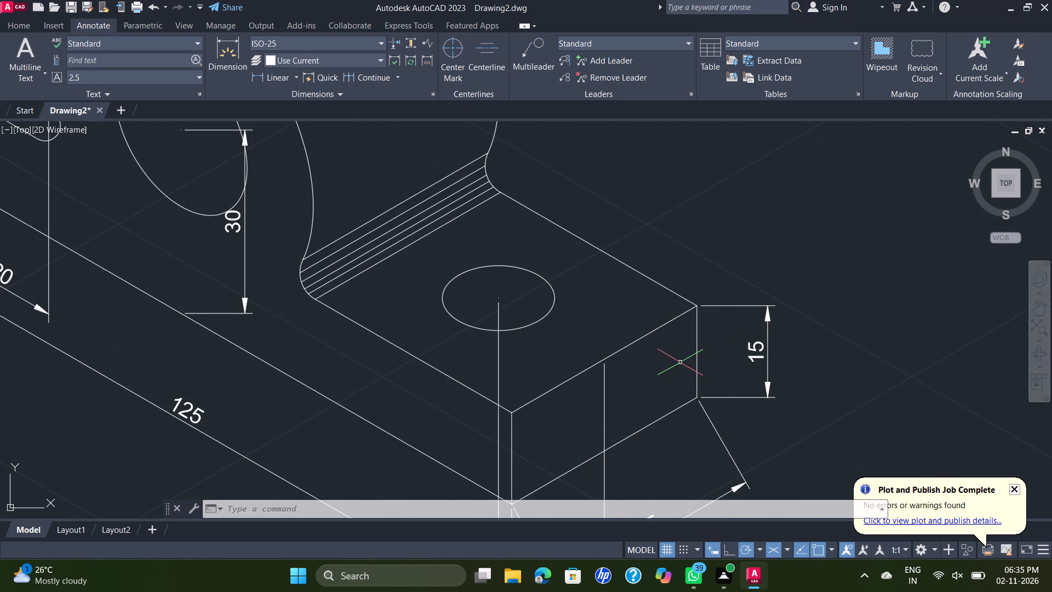
scroll(602, 339, "down", 2)
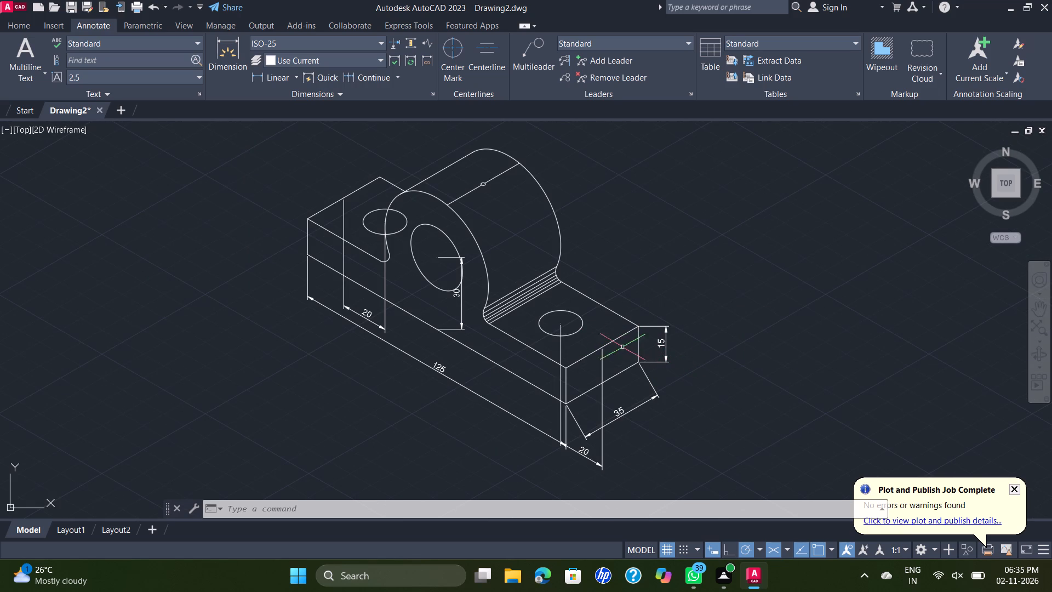
left_click(644, 401)
key("space")
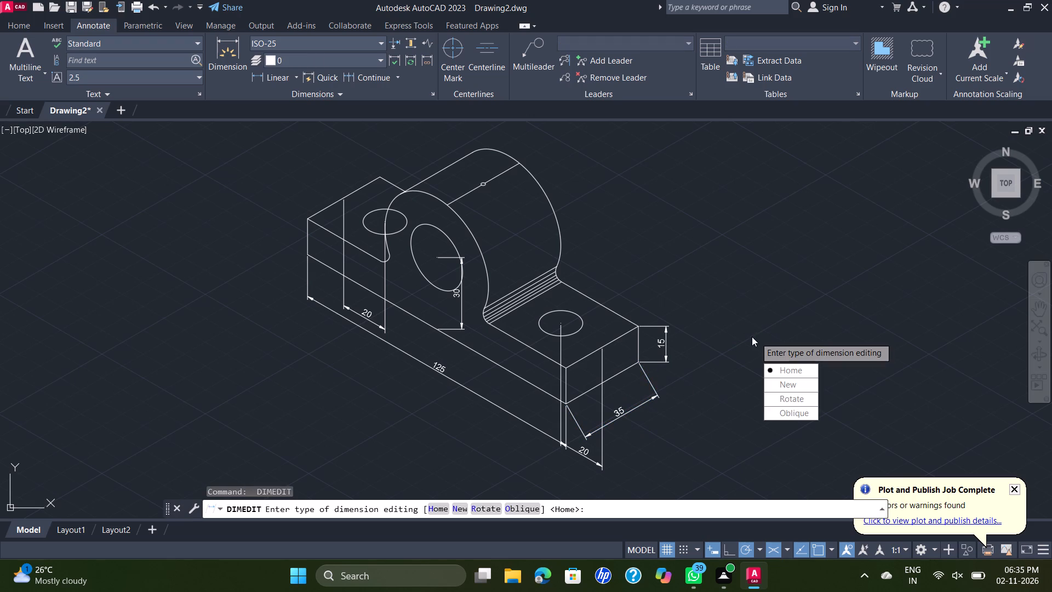
left_click_drag(782, 417, 756, 337)
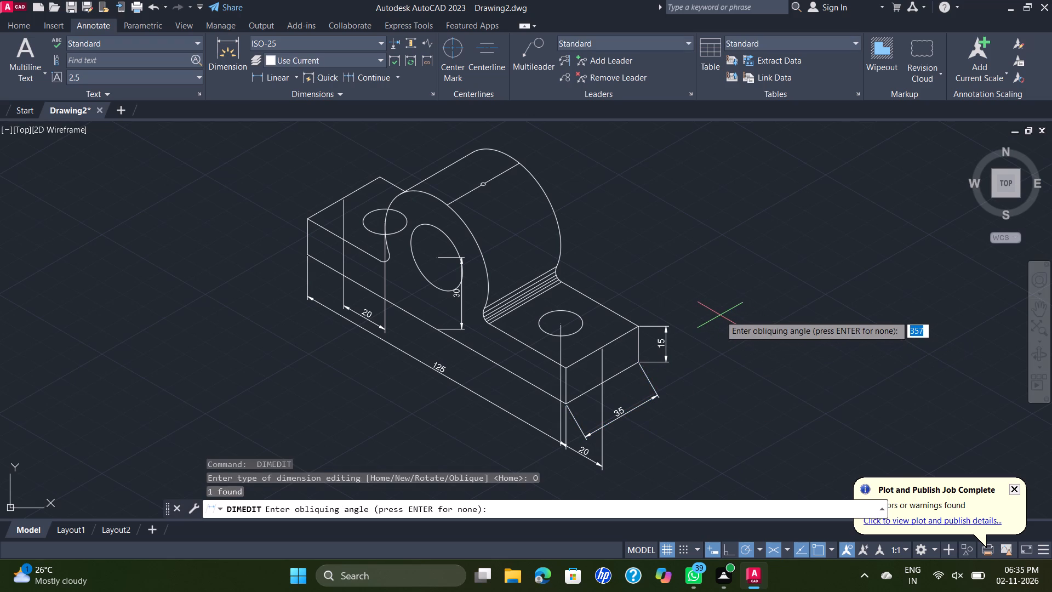
key("9")
key("0")
key("Return")
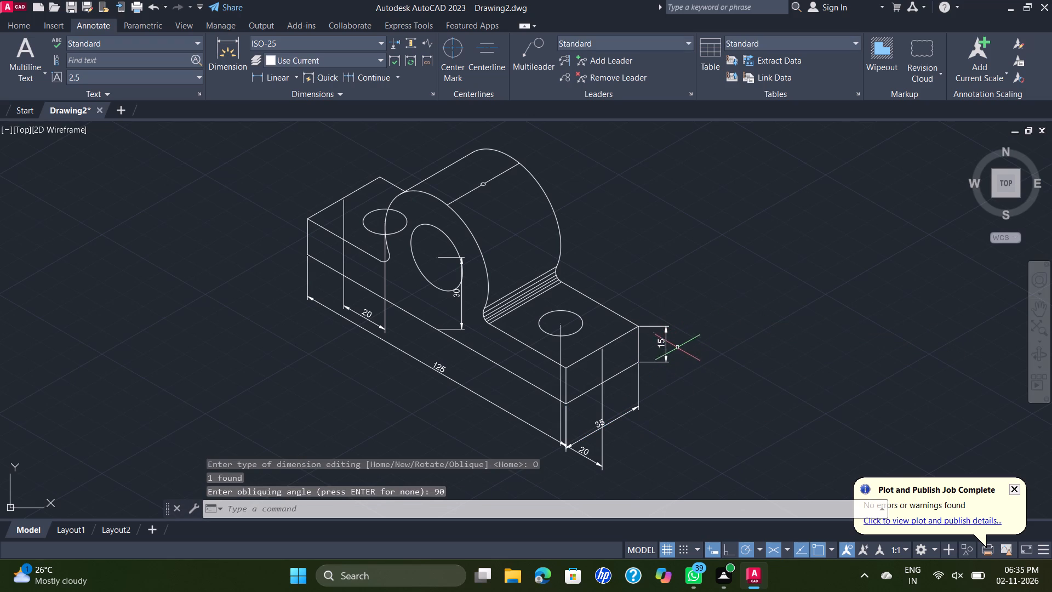
Oblique the base's 15 height dimension to an angle of 30 degrees.
left_click(665, 343)
key("space")
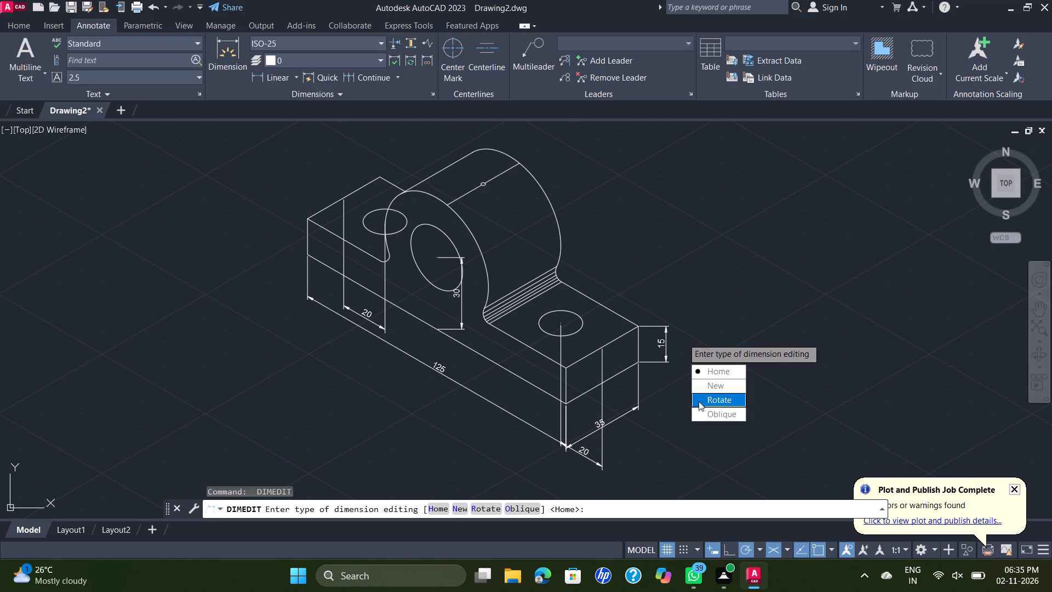
left_click_drag(706, 410, 684, 338)
type("30")
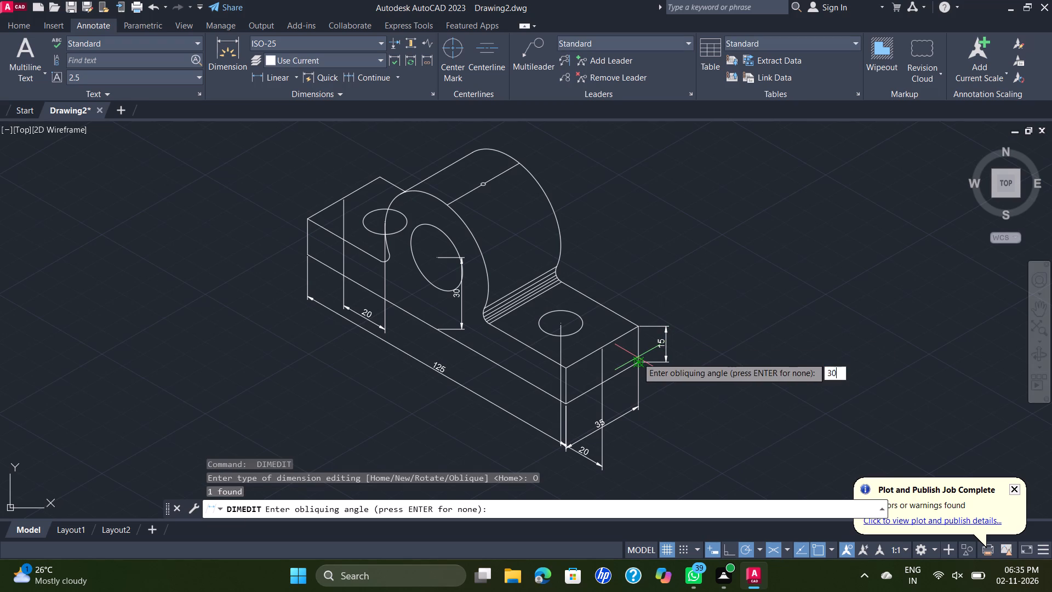
key("Return")
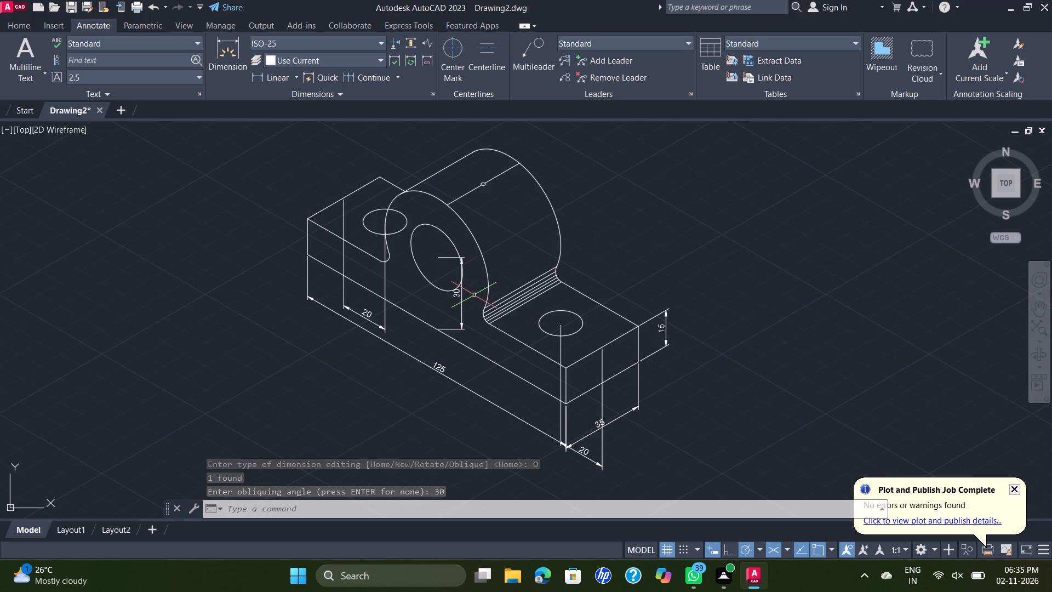
Oblique the 30 dimension of the hole centre's height to an angle of 150 degrees.
left_click(456, 295)
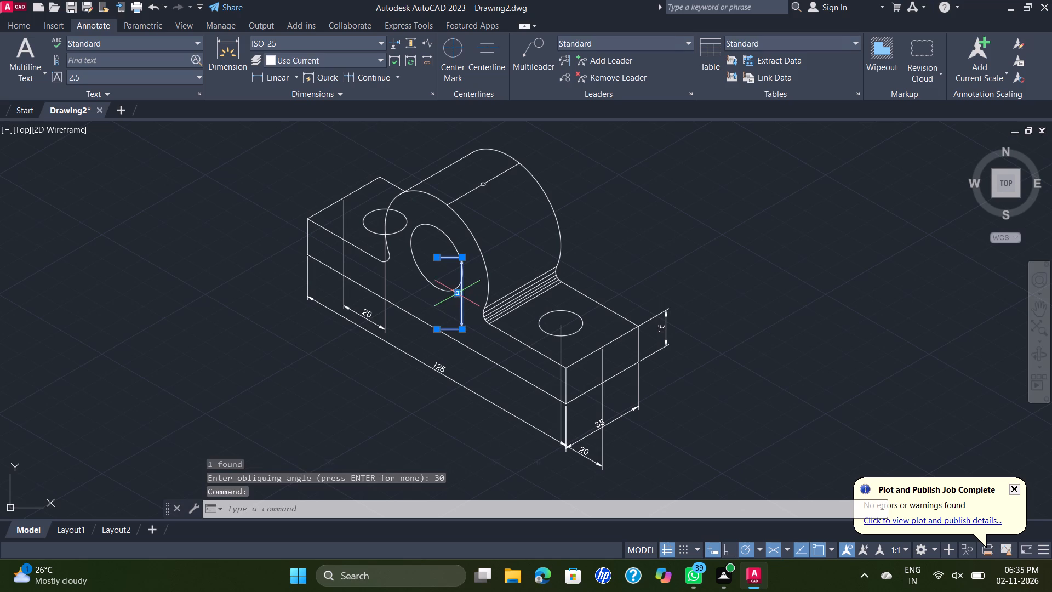
key("space")
left_click_drag(413, 417, 390, 344)
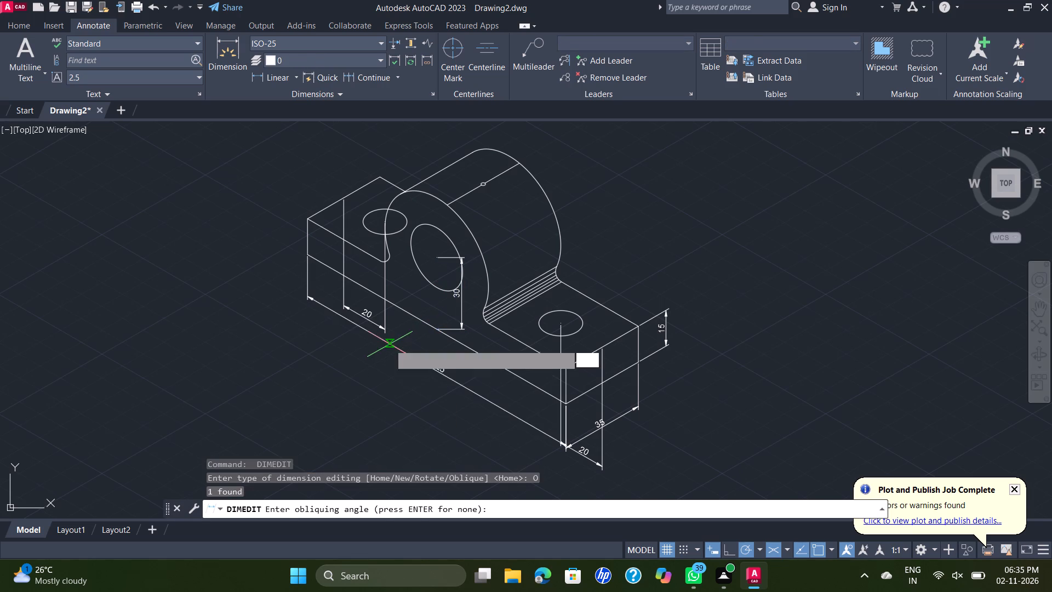
type("150")
key("Return")
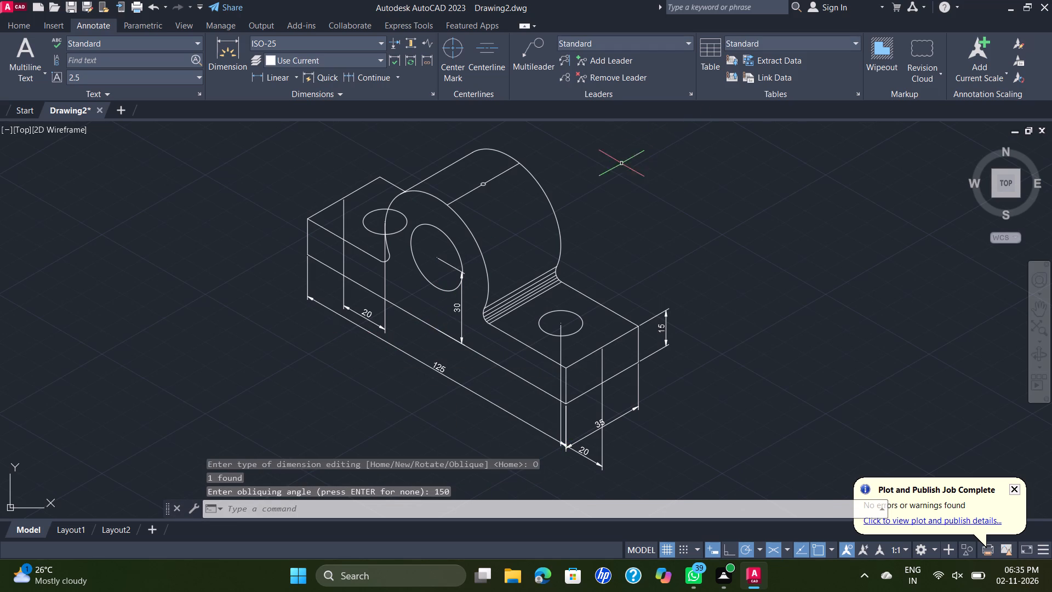
key("Escape")
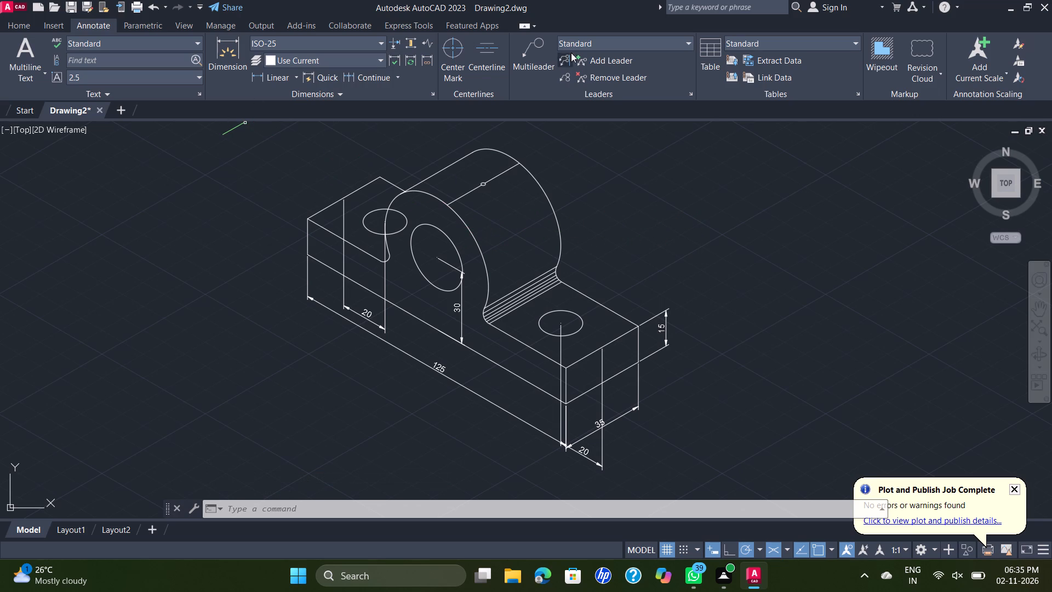
Add a multileader reading Ø15 to the hole on the right-hand base top, with its landing just above the hole.
left_click(531, 49)
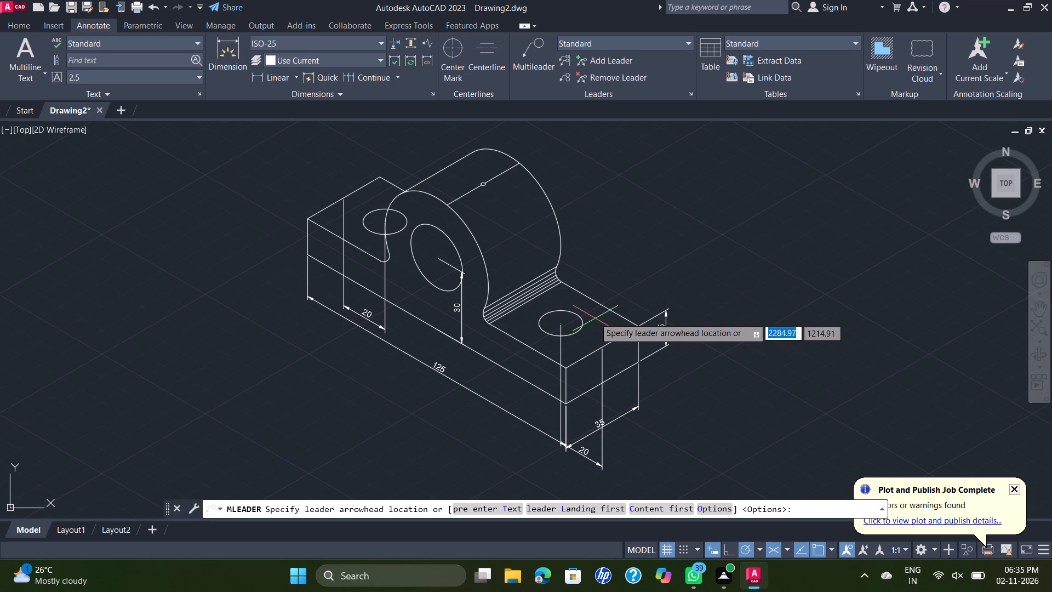
left_click(579, 329)
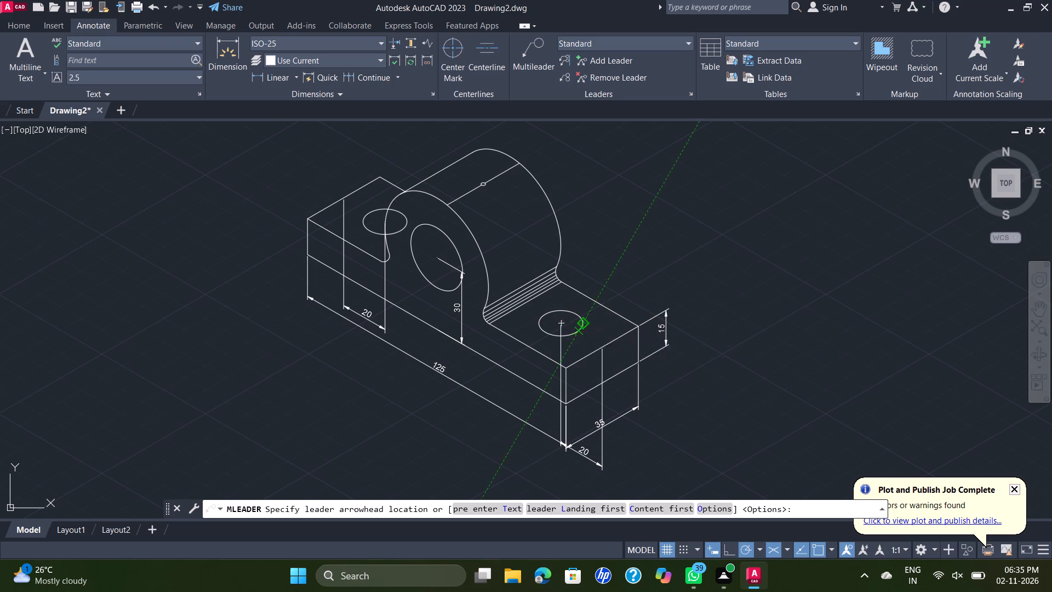
left_click(587, 310)
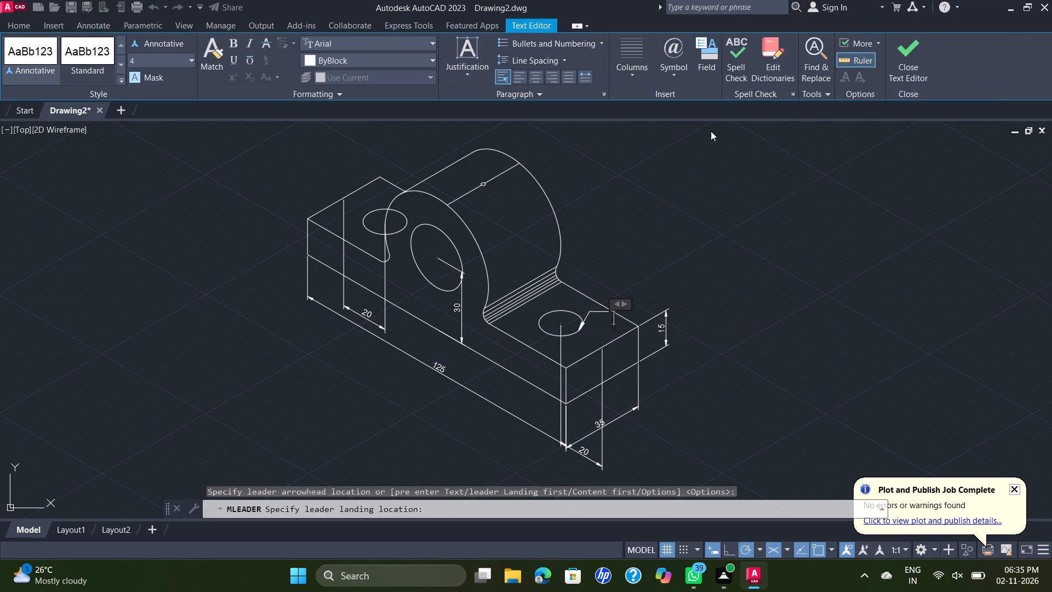
left_click(681, 77)
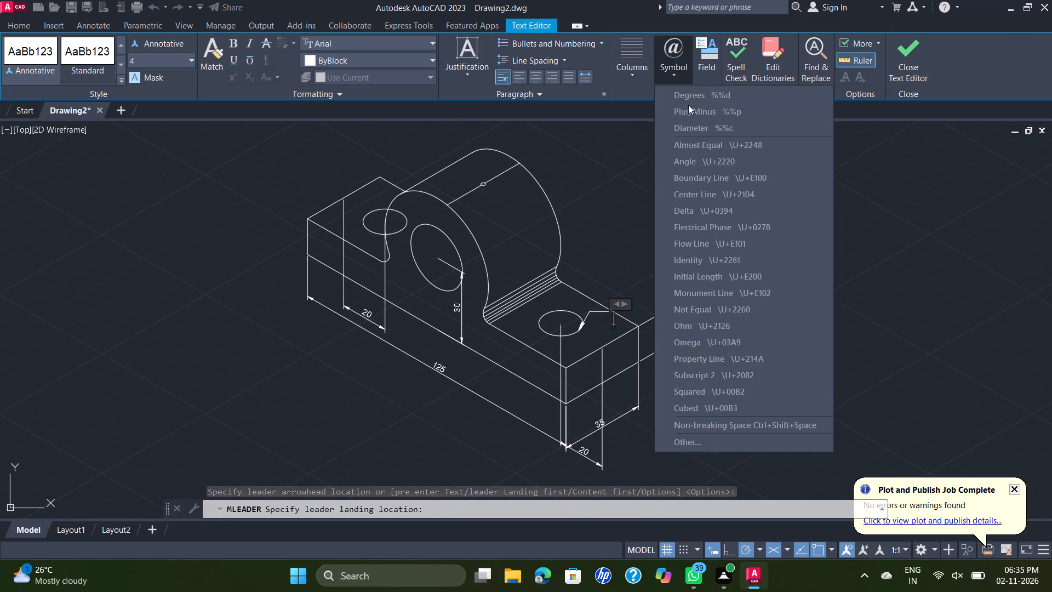
left_click(700, 130)
type("15")
left_click(695, 181)
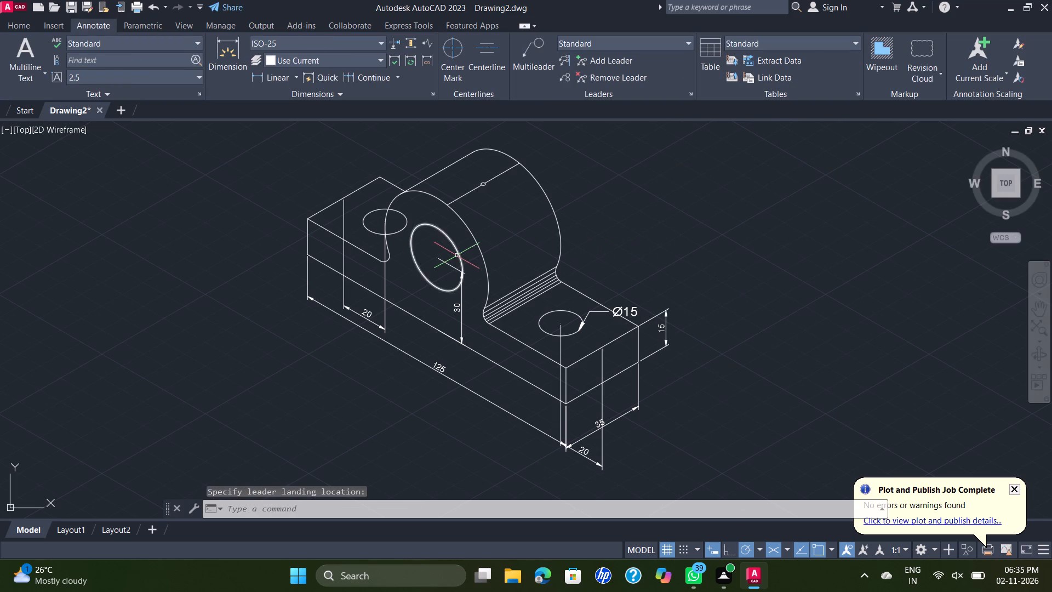
Add a multileader reading Ø25 to the hole in the rounded body, with its landing across the body.
key("space")
left_click(455, 246)
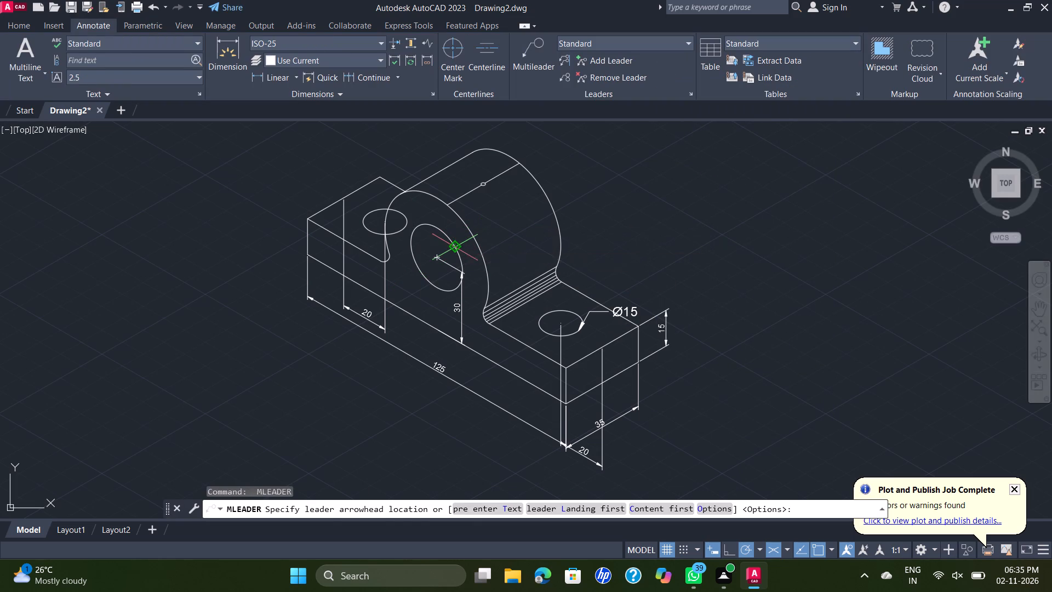
left_click(526, 230)
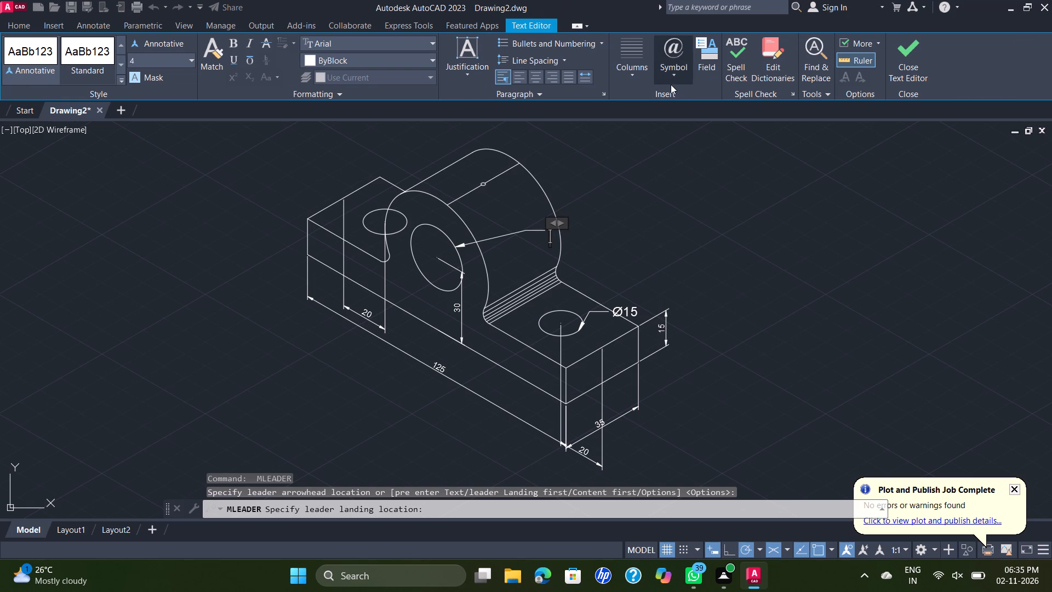
left_click(675, 76)
left_click(685, 129)
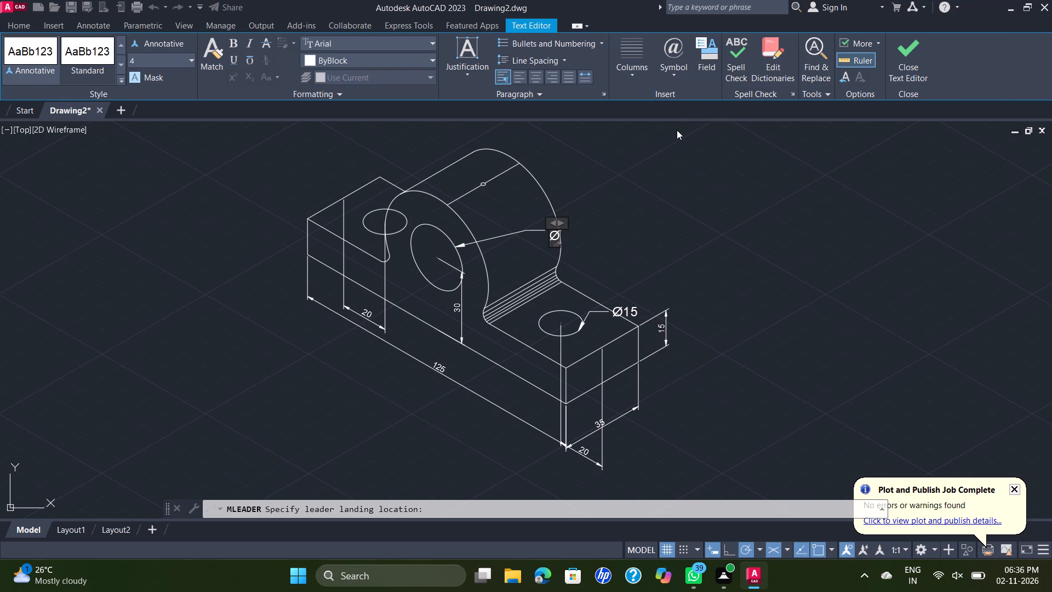
type("25")
key("Return")
key("BackSpace")
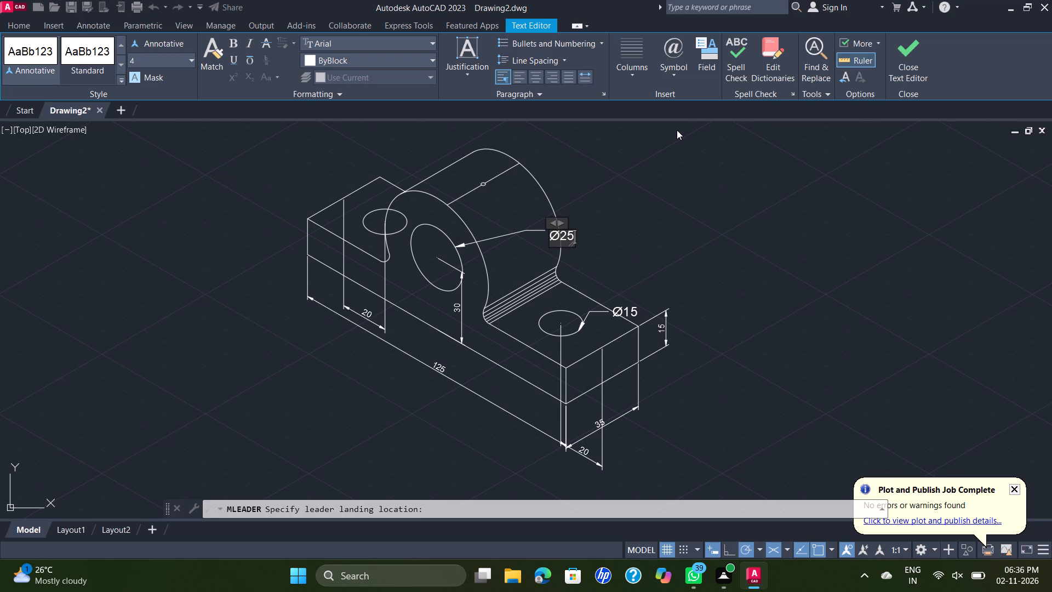
left_click(677, 130)
Add a multileader reading R 25 to the rounded body's front outer arc, with its landing beyond the body's rear edge.
key("space")
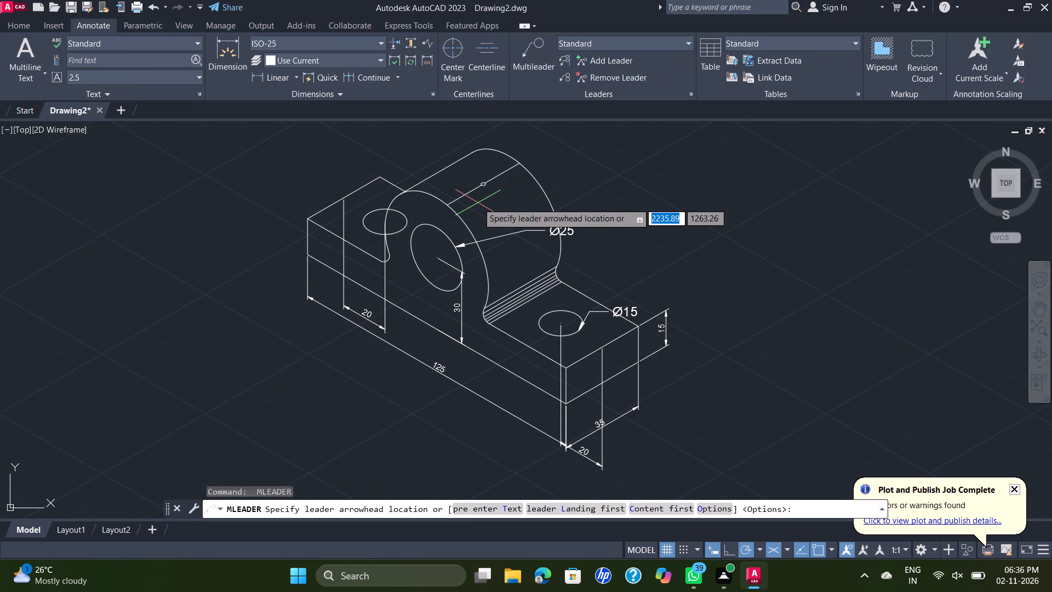
left_click(465, 223)
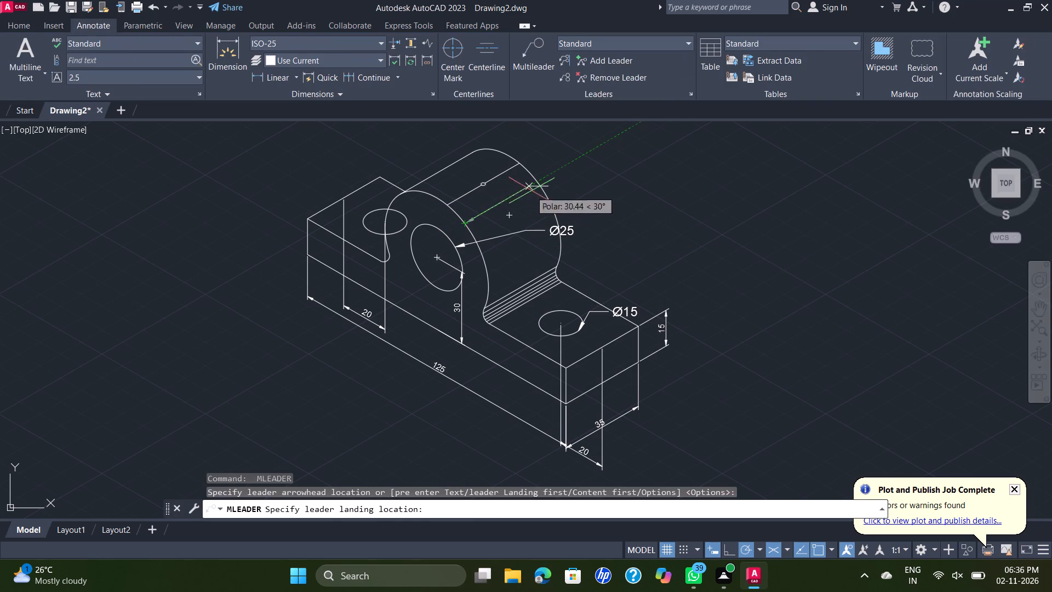
left_click(561, 179)
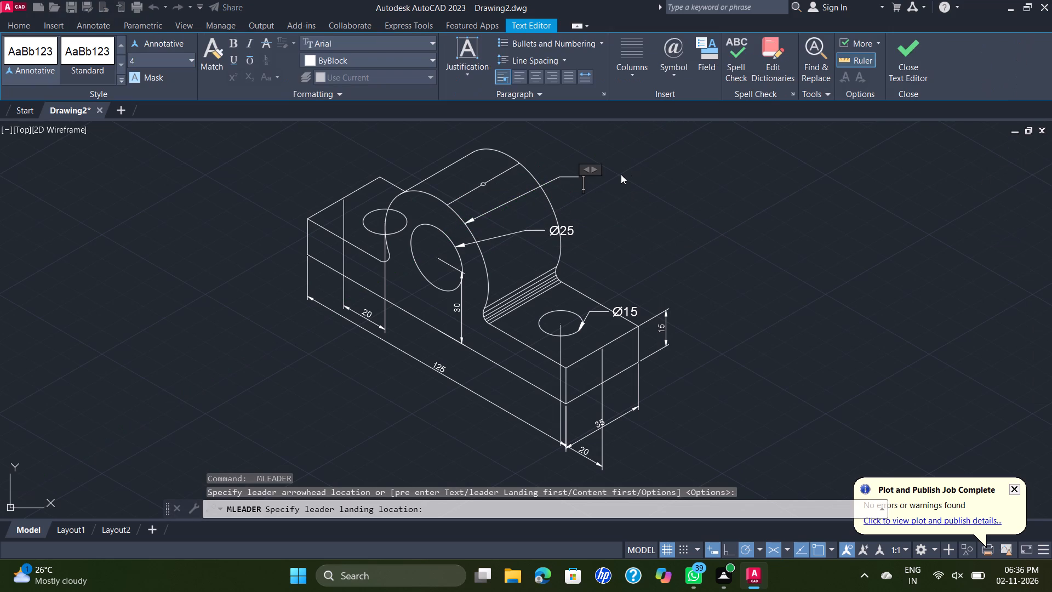
key("r")
key("2")
key("5")
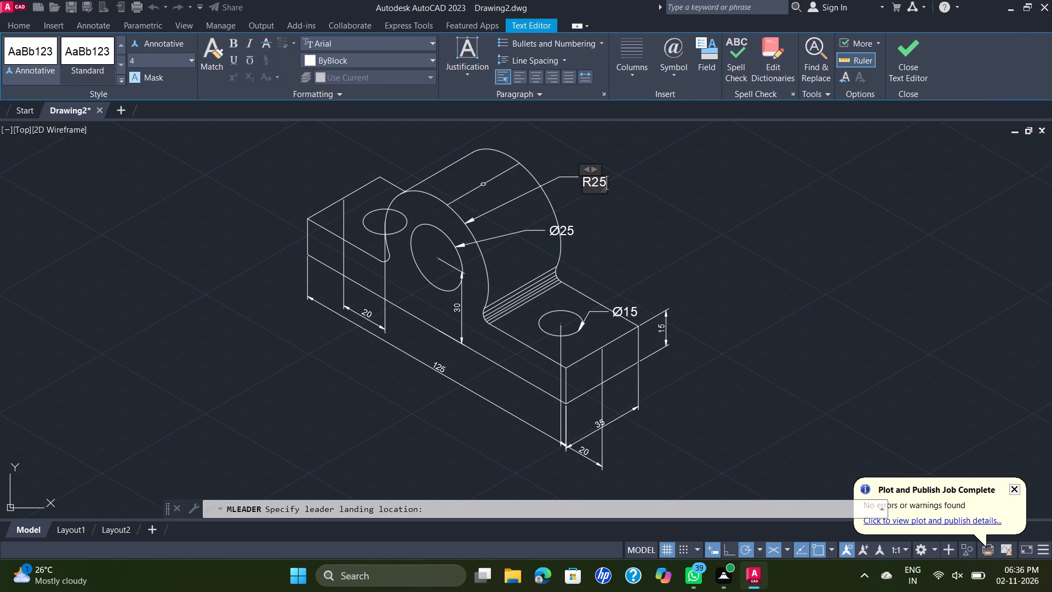
left_click(592, 181)
key("space")
left_click(628, 180)
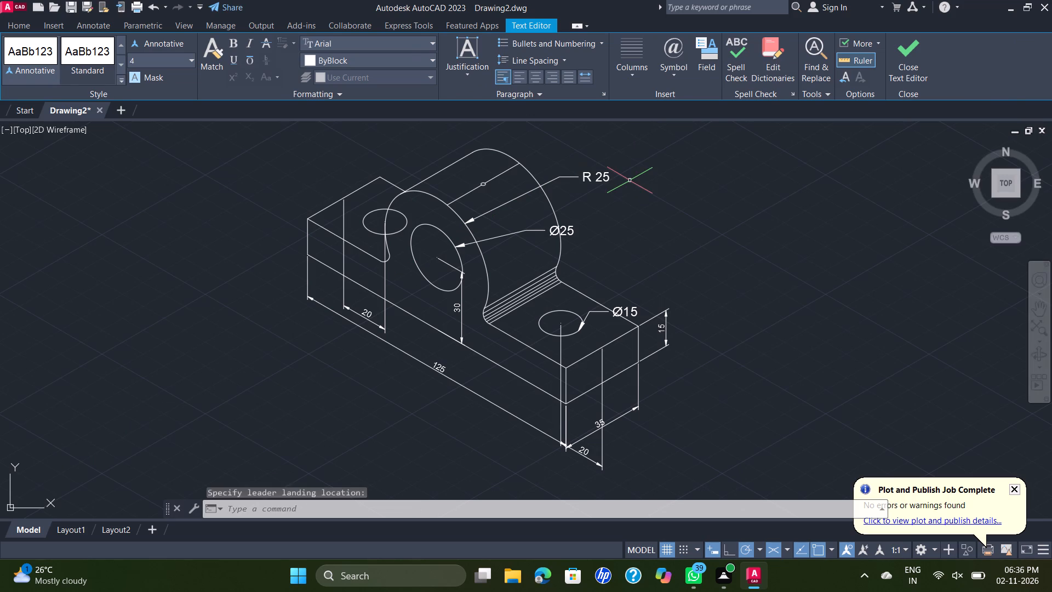
Add a multileader reading Ø1.5 to the tiny hole on top of the rounded body, with its landing just above the hole.
scroll(670, 177, "down", 1)
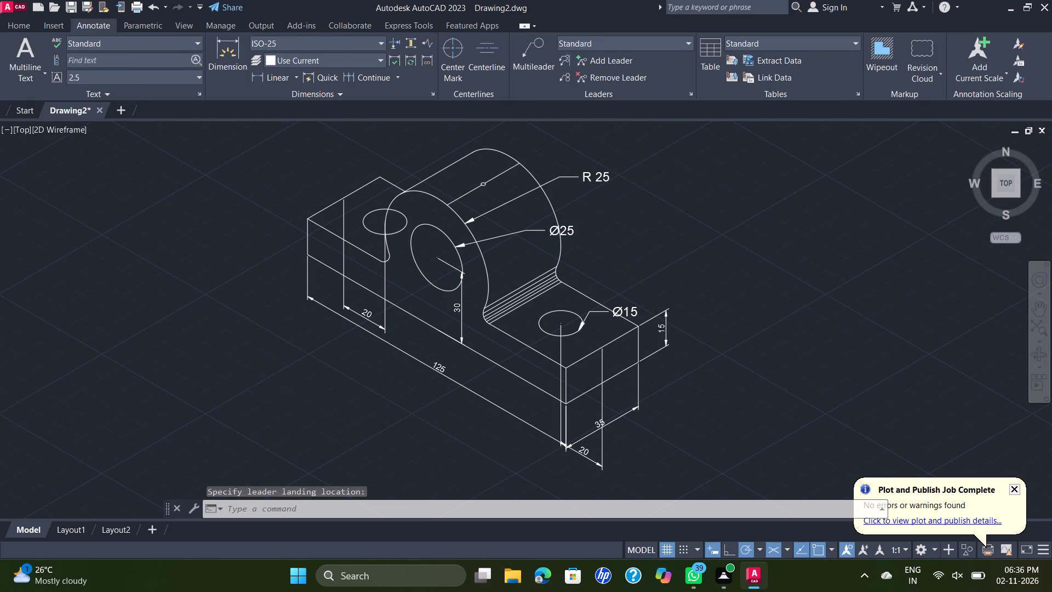
scroll(601, 179, "up", 2)
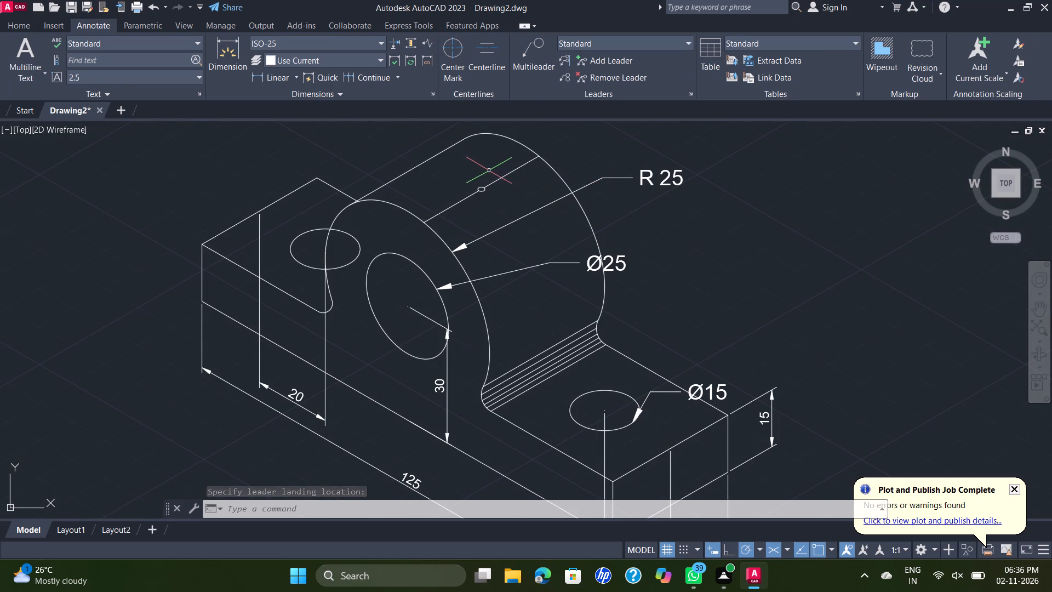
key("space")
scroll(478, 187, "up", 3)
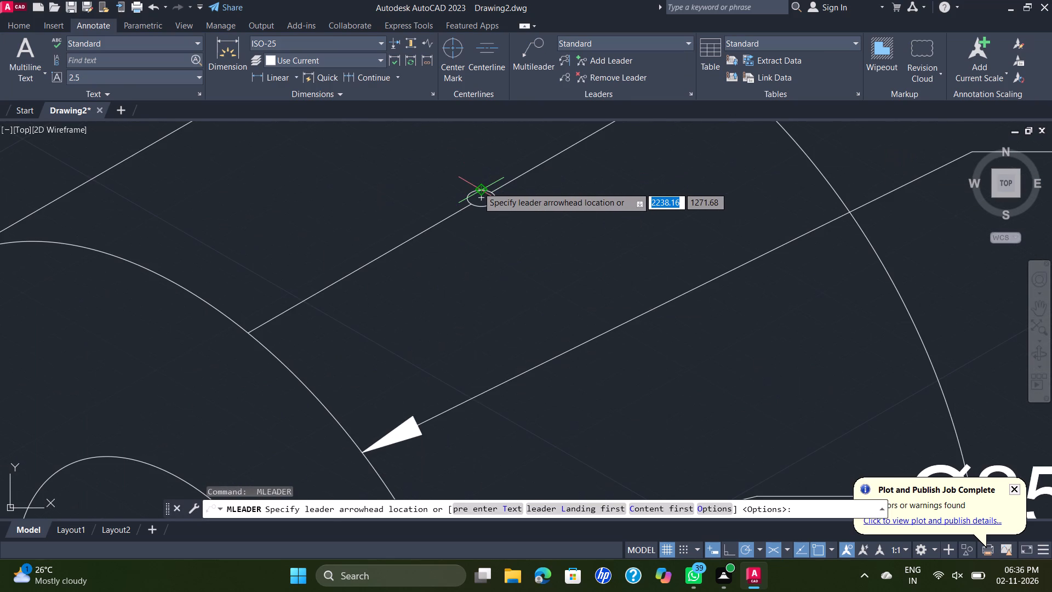
left_click(478, 187)
scroll(476, 171, "down", 3)
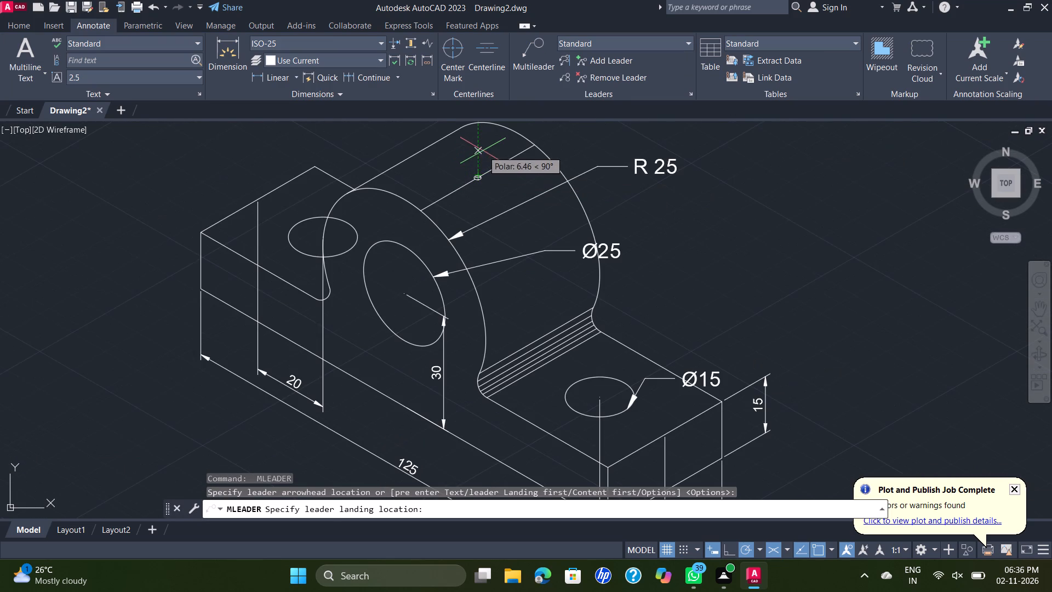
left_click(487, 150)
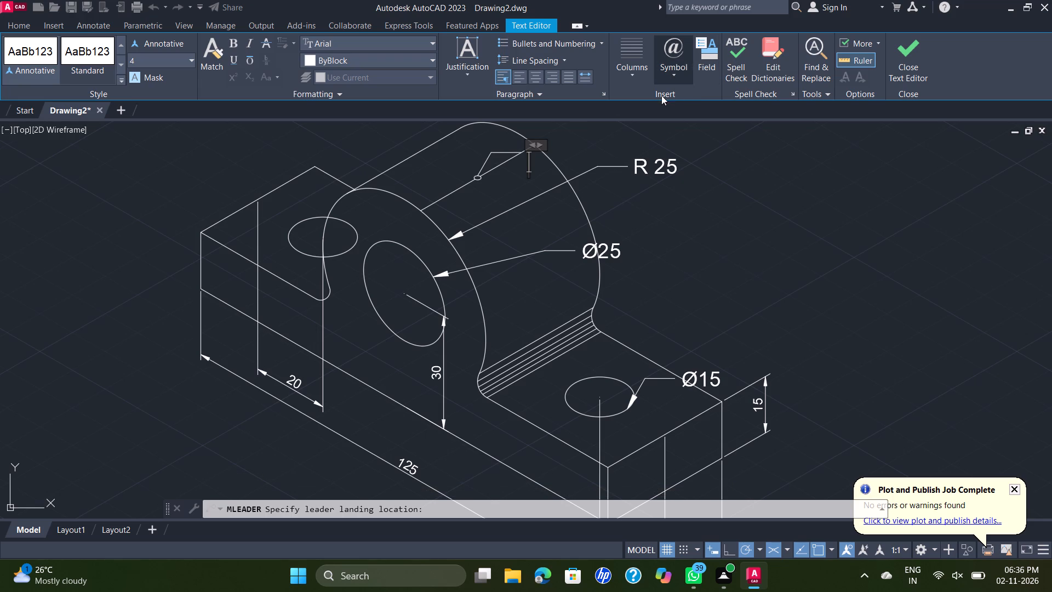
left_click(668, 77)
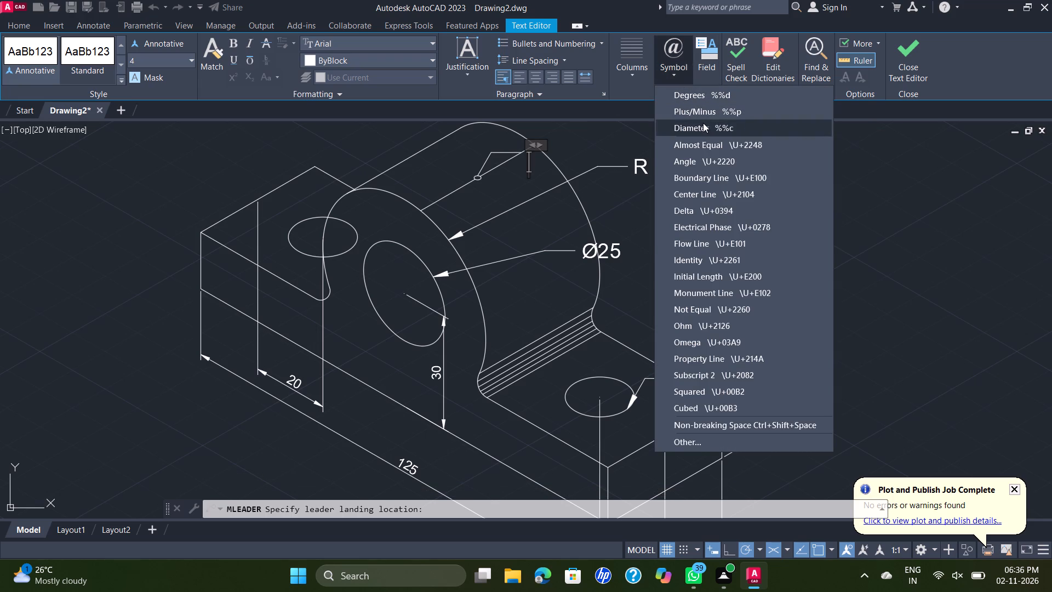
left_click(711, 131)
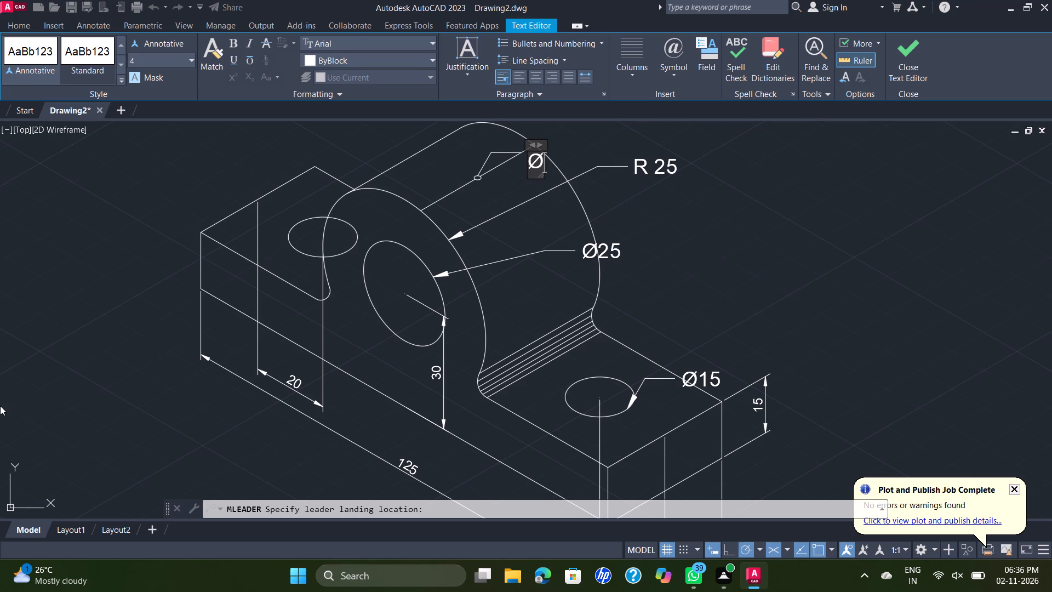
type("1.5")
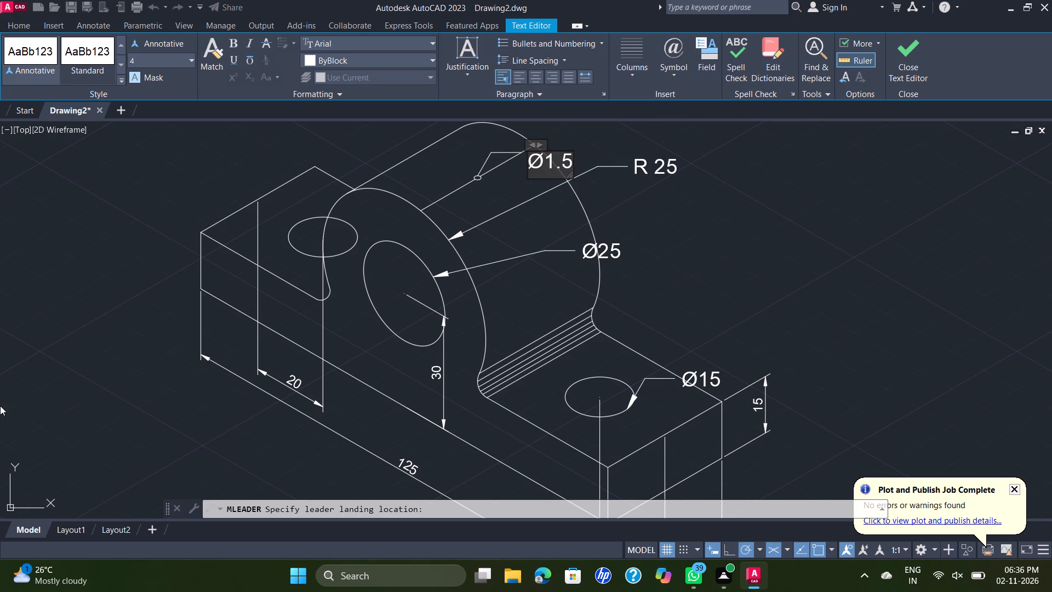
left_click(0, 411)
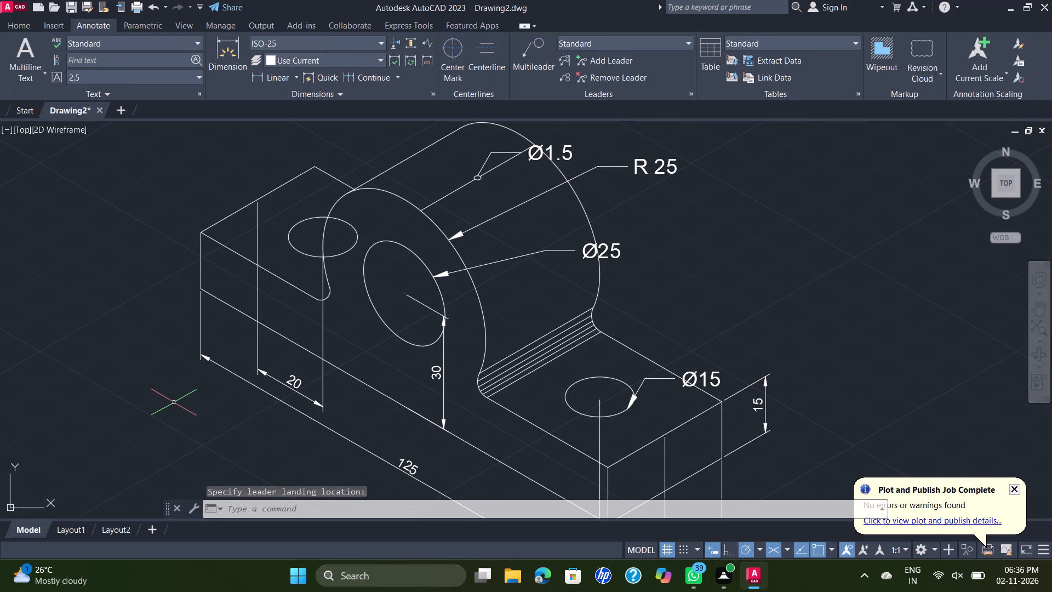
Save the drawing in the Documents folder as D 22.
scroll(213, 384, "up", 1)
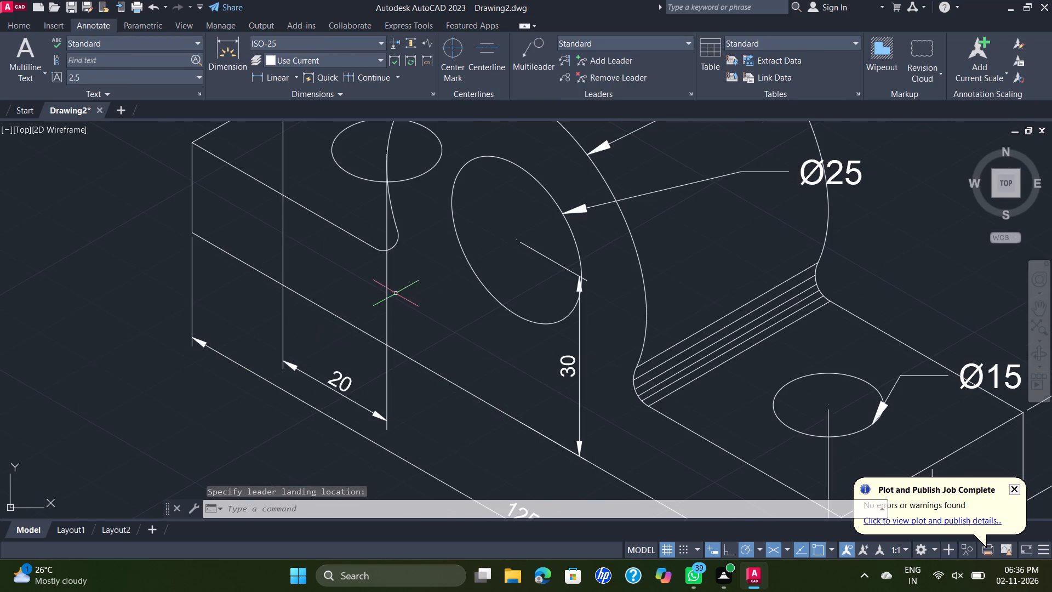
scroll(429, 281, "down", 1)
scroll(523, 219, "down", 1)
scroll(569, 197, "down", 1)
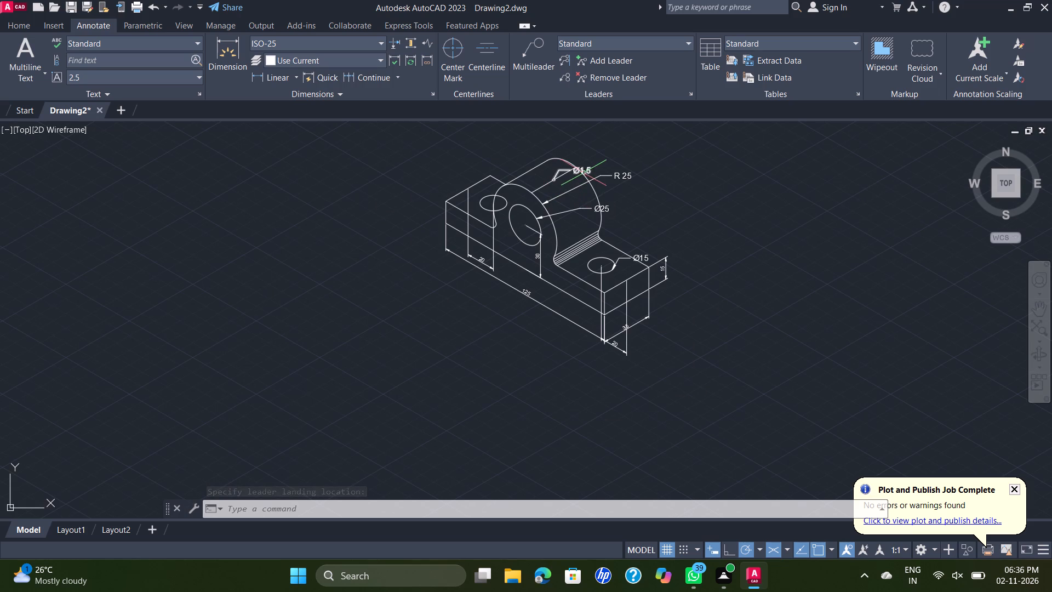
middle_click_drag(599, 184, 596, 229)
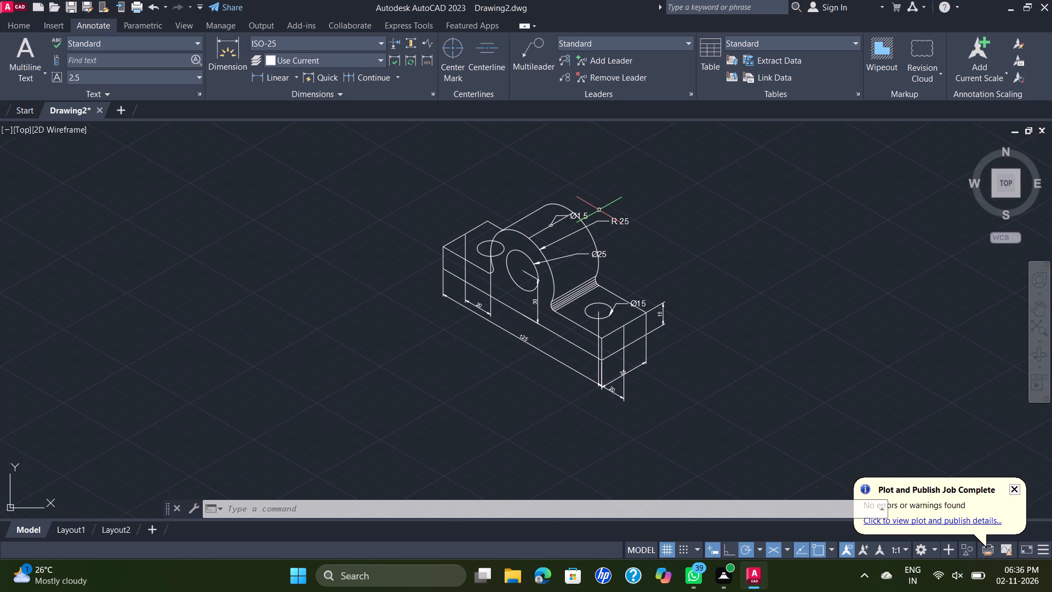
key("ctrl+s")
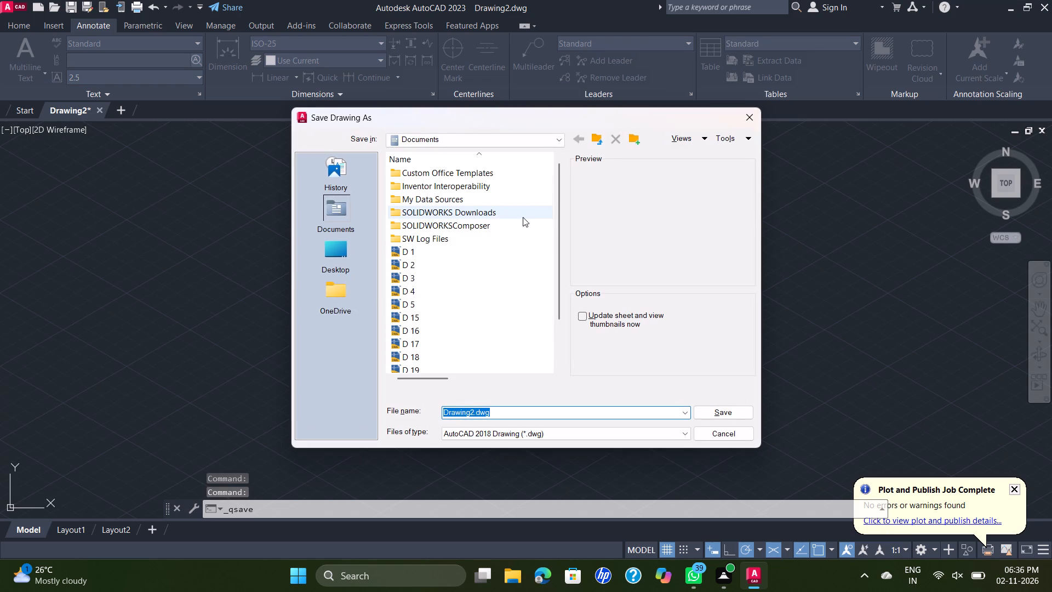
type("D")
key("space")
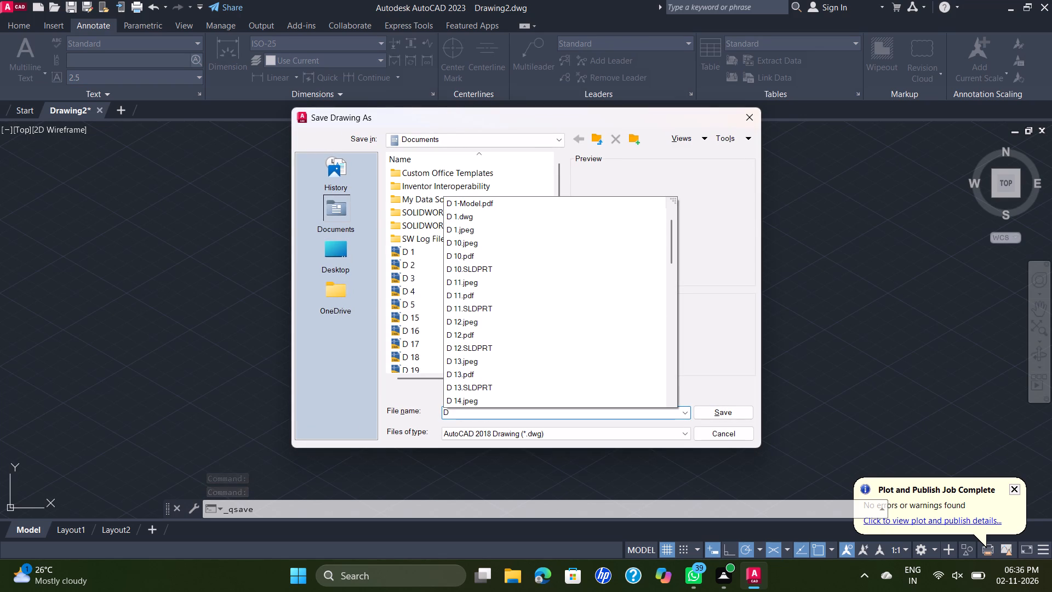
key("2")
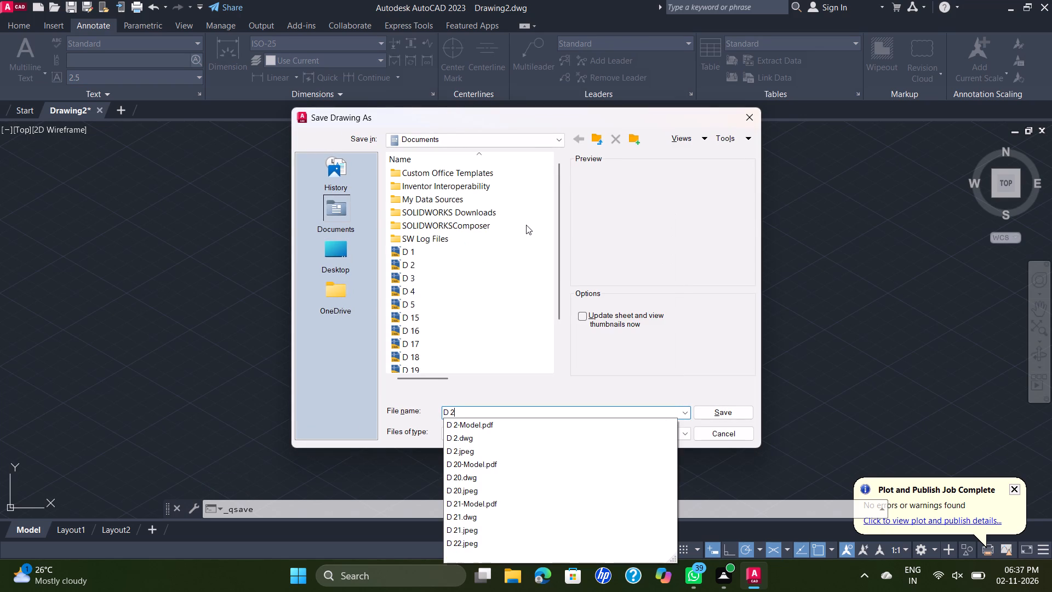
key("2")
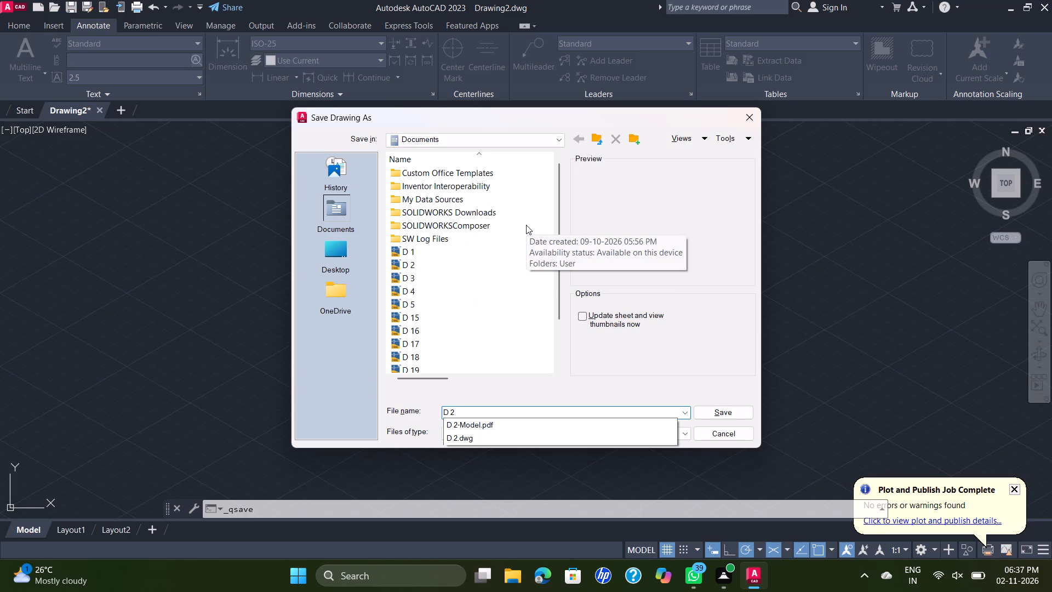
key("Return")
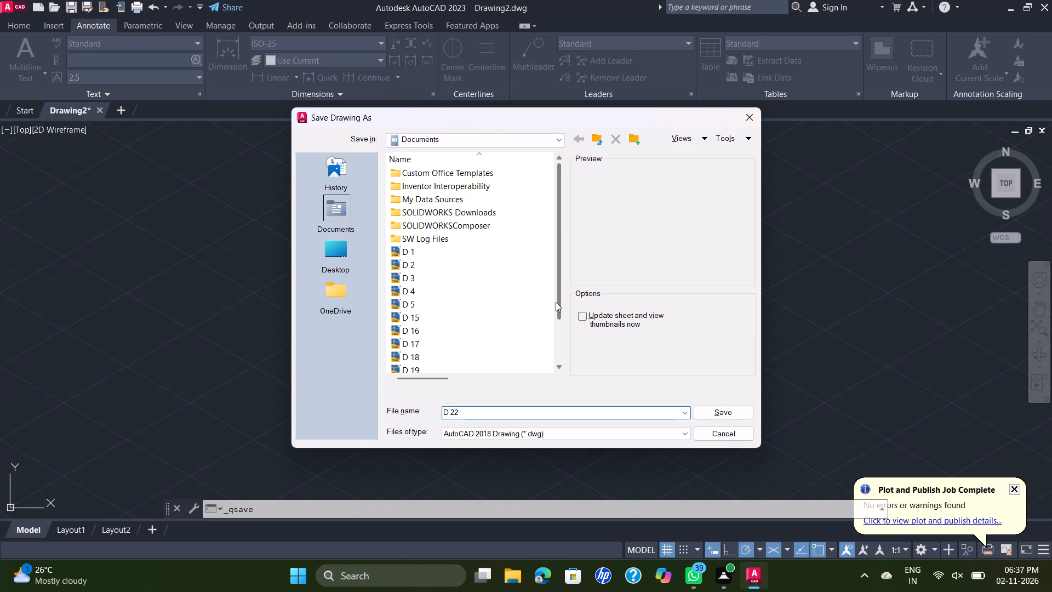
Set up a plot with DWG To PDF.pc3 in landscape orientation, using a window plot area around the whole dimensioned bracket.
type("PLOT")
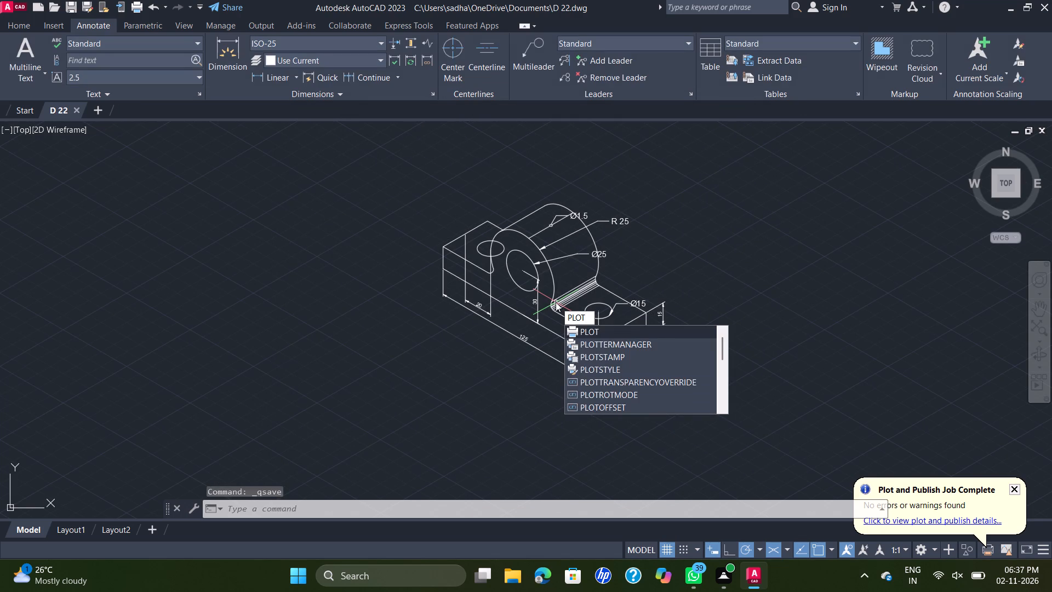
key("Return")
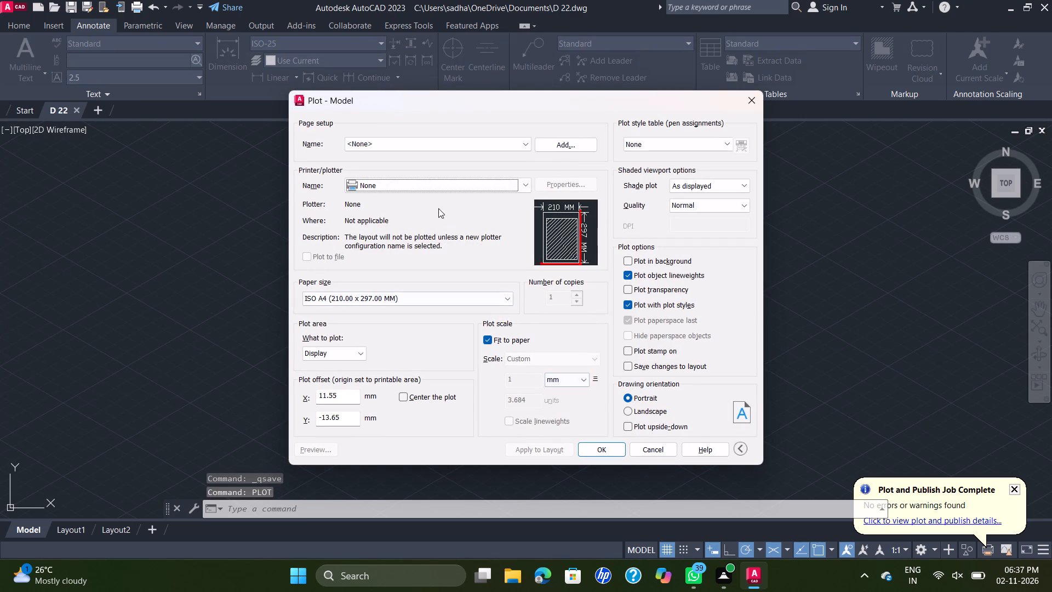
left_click(524, 190)
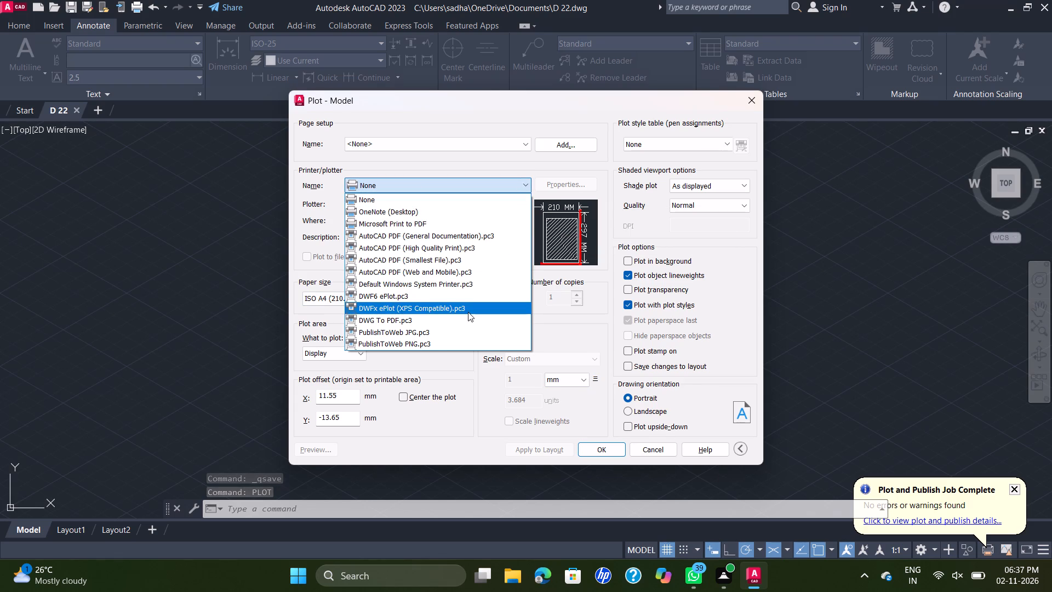
left_click(468, 317)
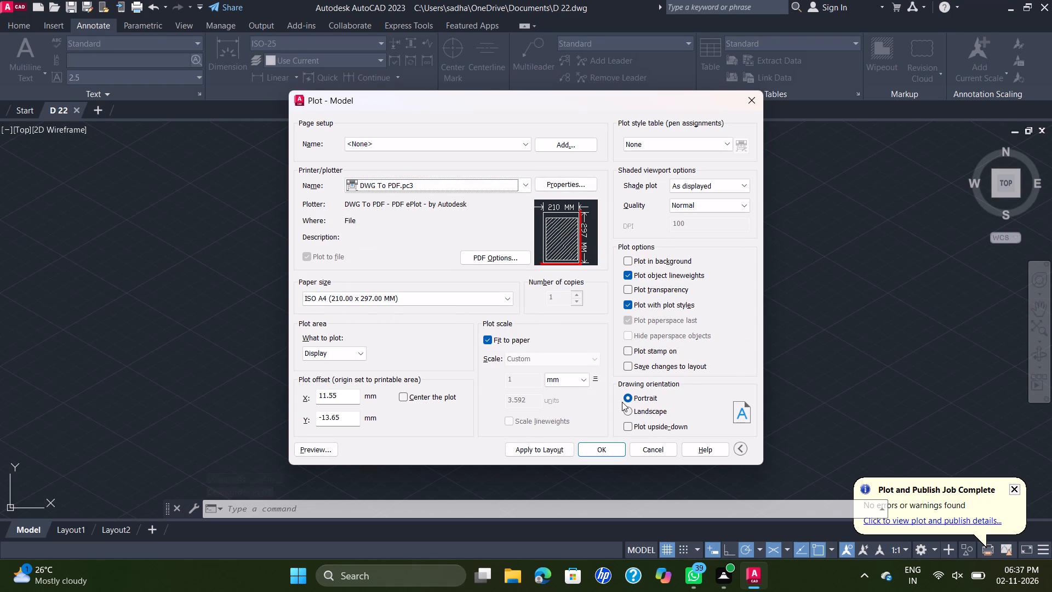
left_click(627, 408)
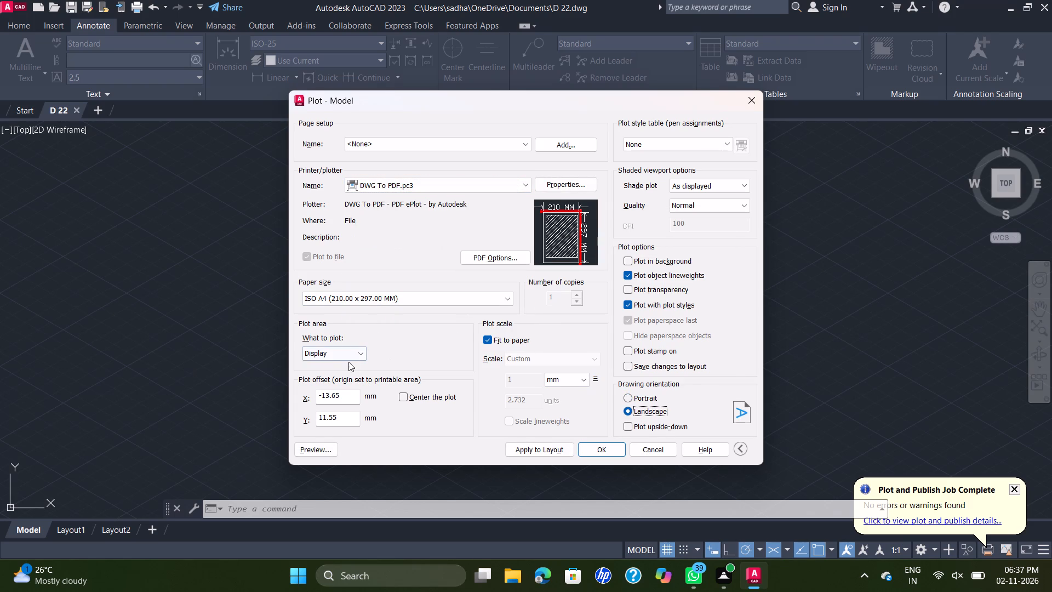
left_click(355, 355)
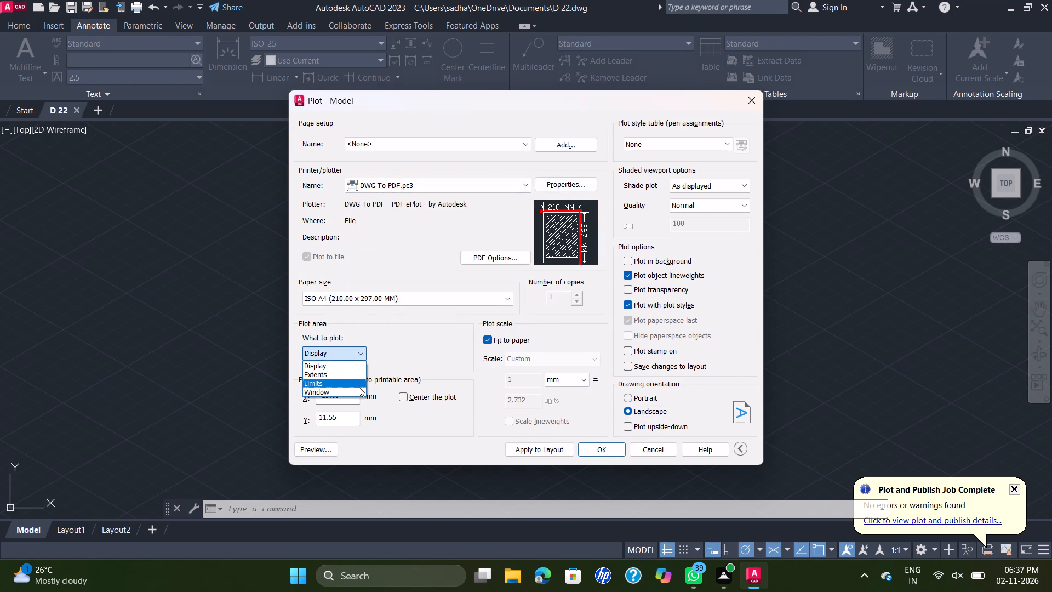
left_click(359, 388)
left_click(344, 174)
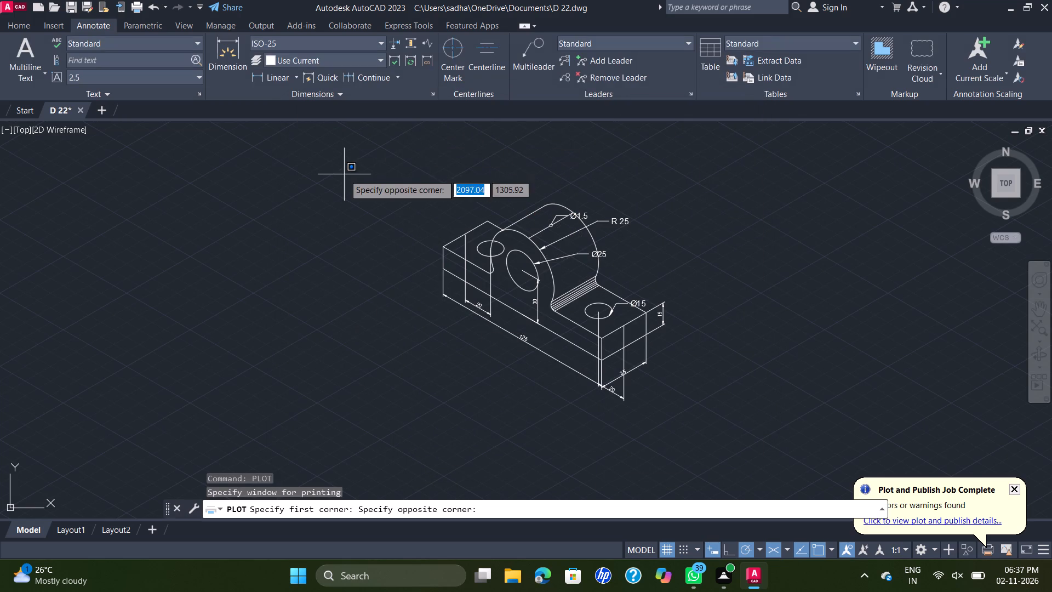
left_click(777, 431)
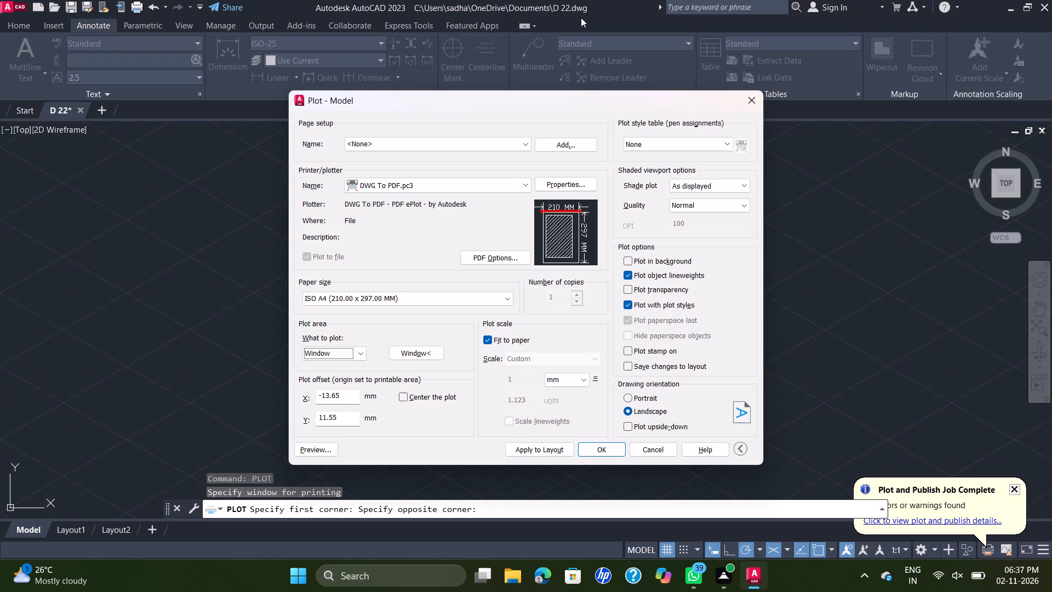
Plot the bracket to a PDF file in the Documents folder and close the PDF that opens.
left_click(599, 453)
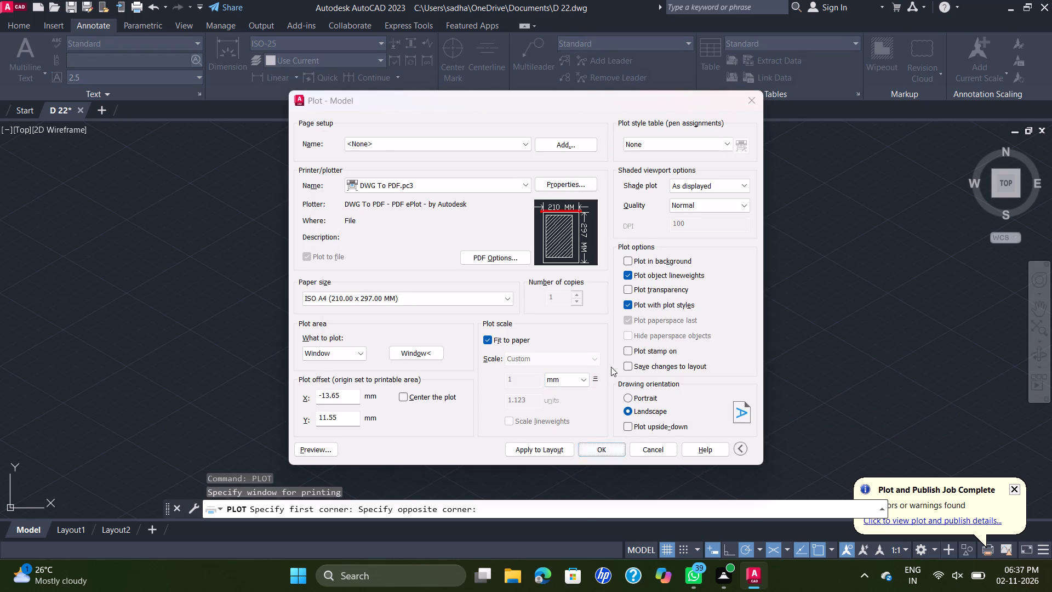
left_click(706, 416)
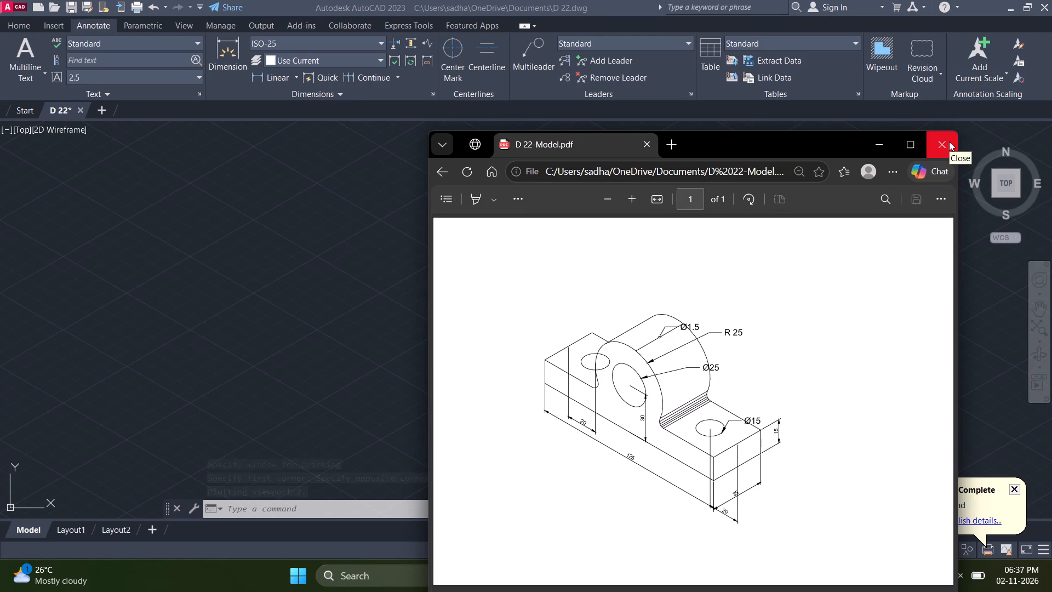
left_click(949, 141)
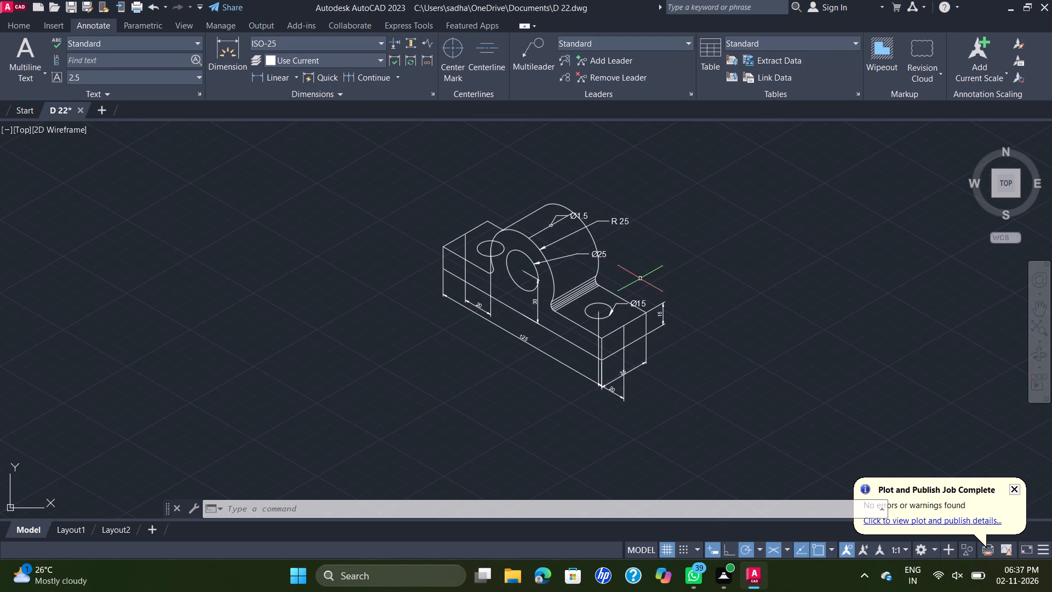